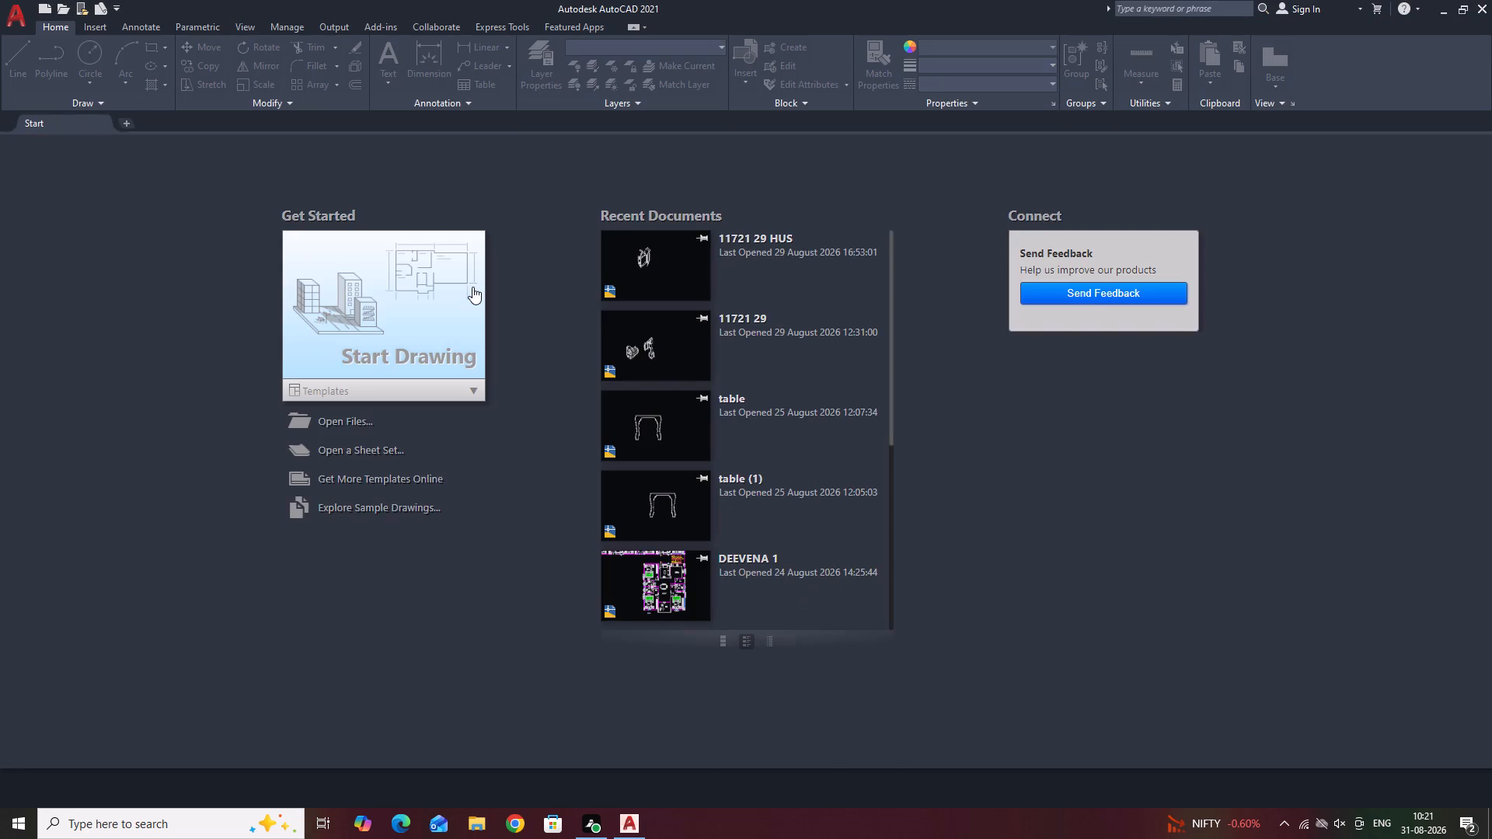
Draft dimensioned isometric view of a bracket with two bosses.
Start a new blank drawing.
left_click(364, 264)
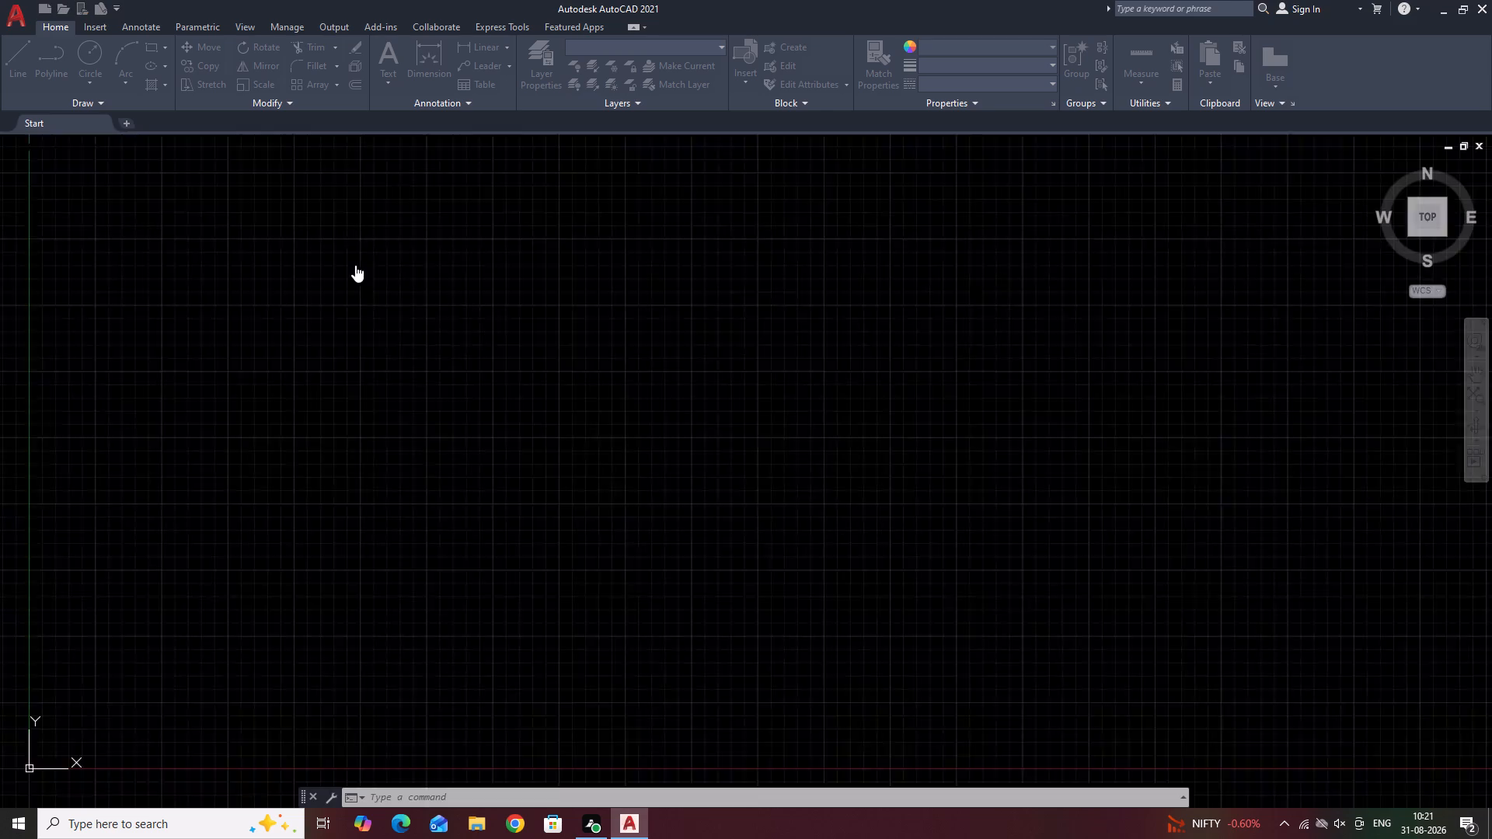
Set the drawing units to a length precision of 0 and the insertion scale to millimeters.
type("UN")
key("Return")
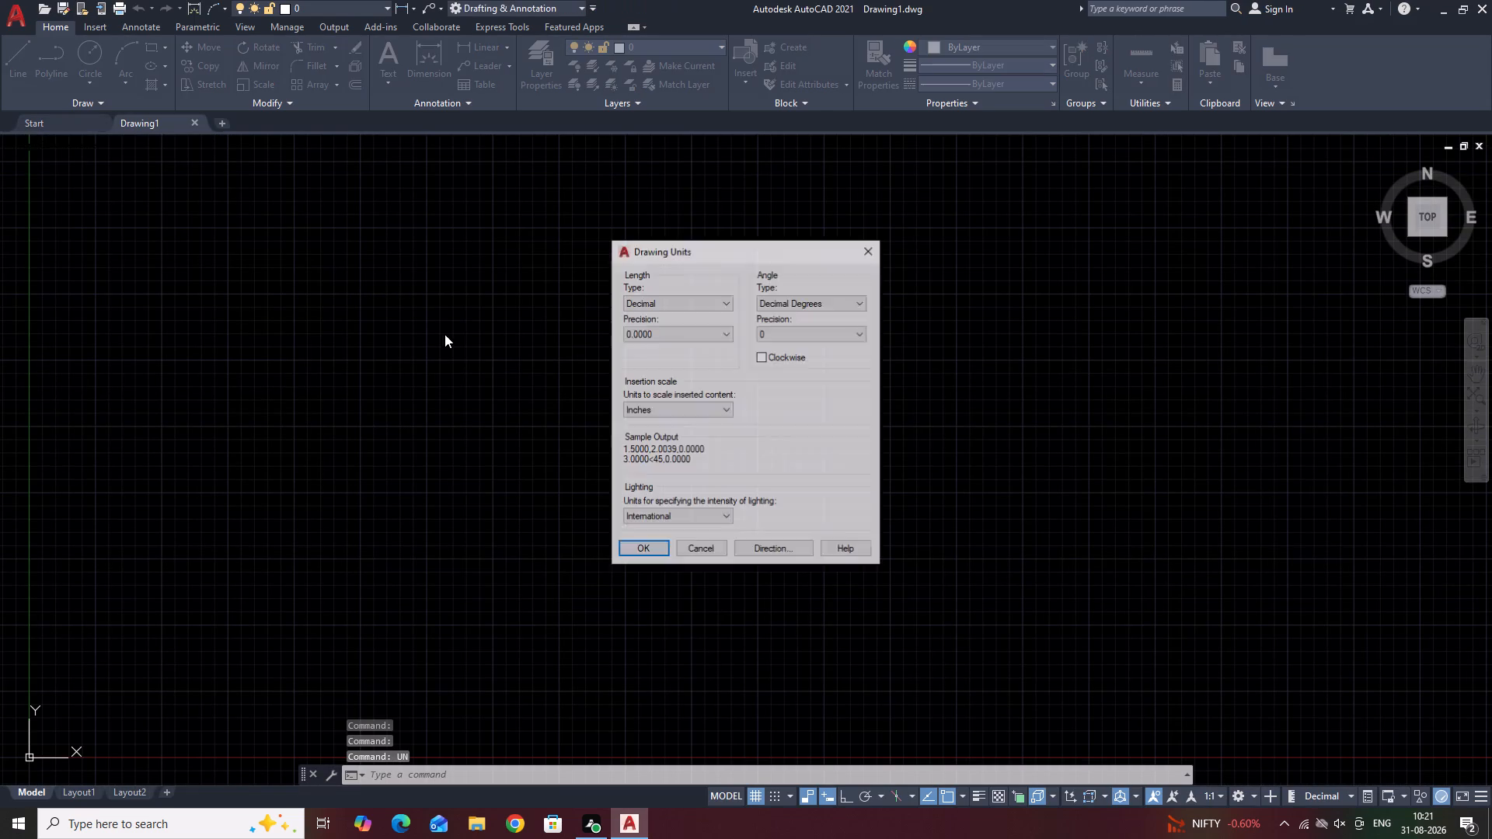
left_click(645, 326)
left_click(658, 349)
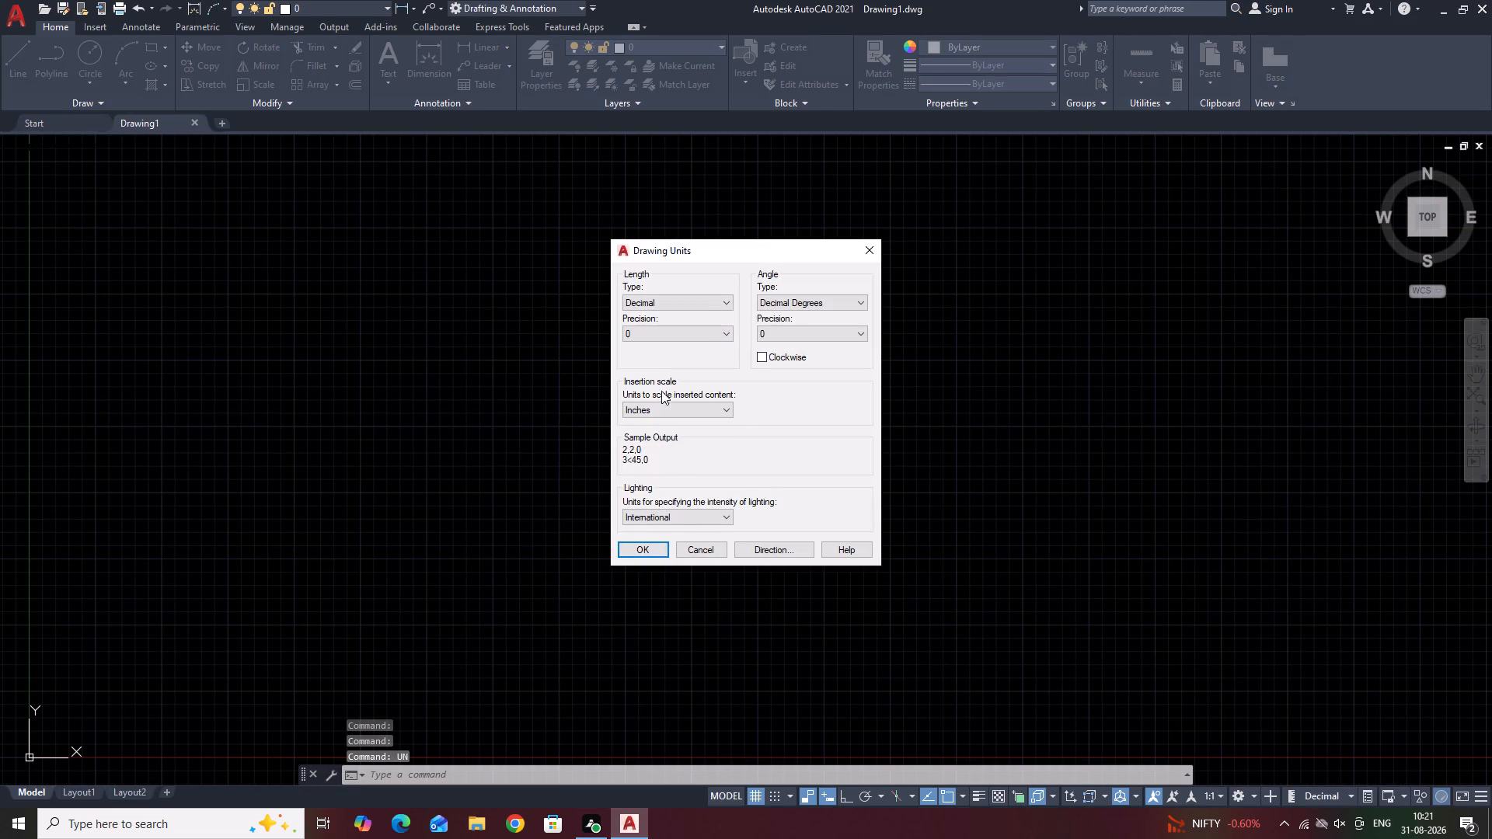
left_click(659, 408)
left_click(664, 472)
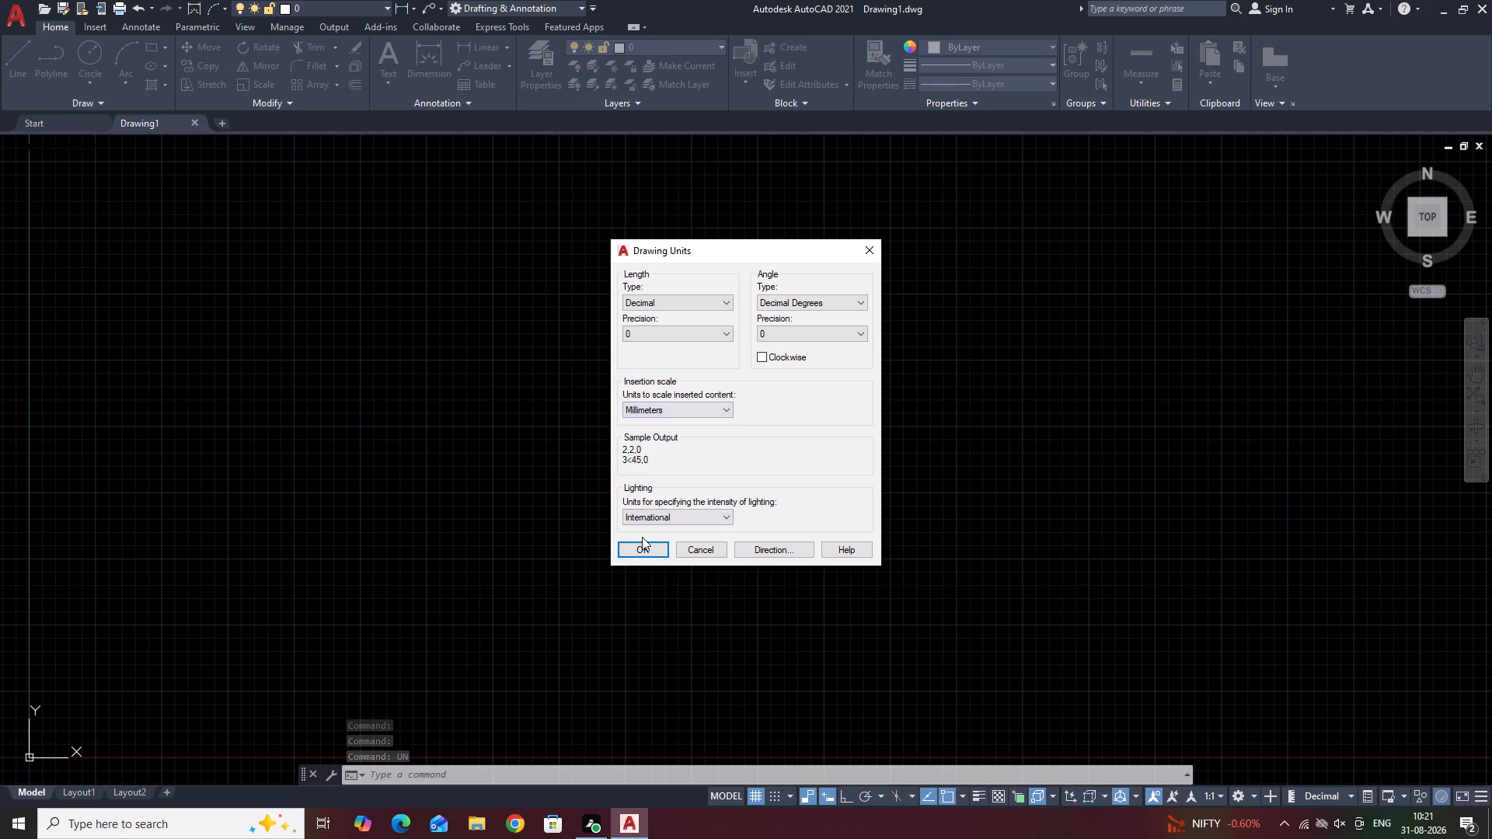
left_click(640, 541)
Modify the Standard dimension style to use an arrow size of 2 and a text height of 4.
type("DST")
left_click(716, 574)
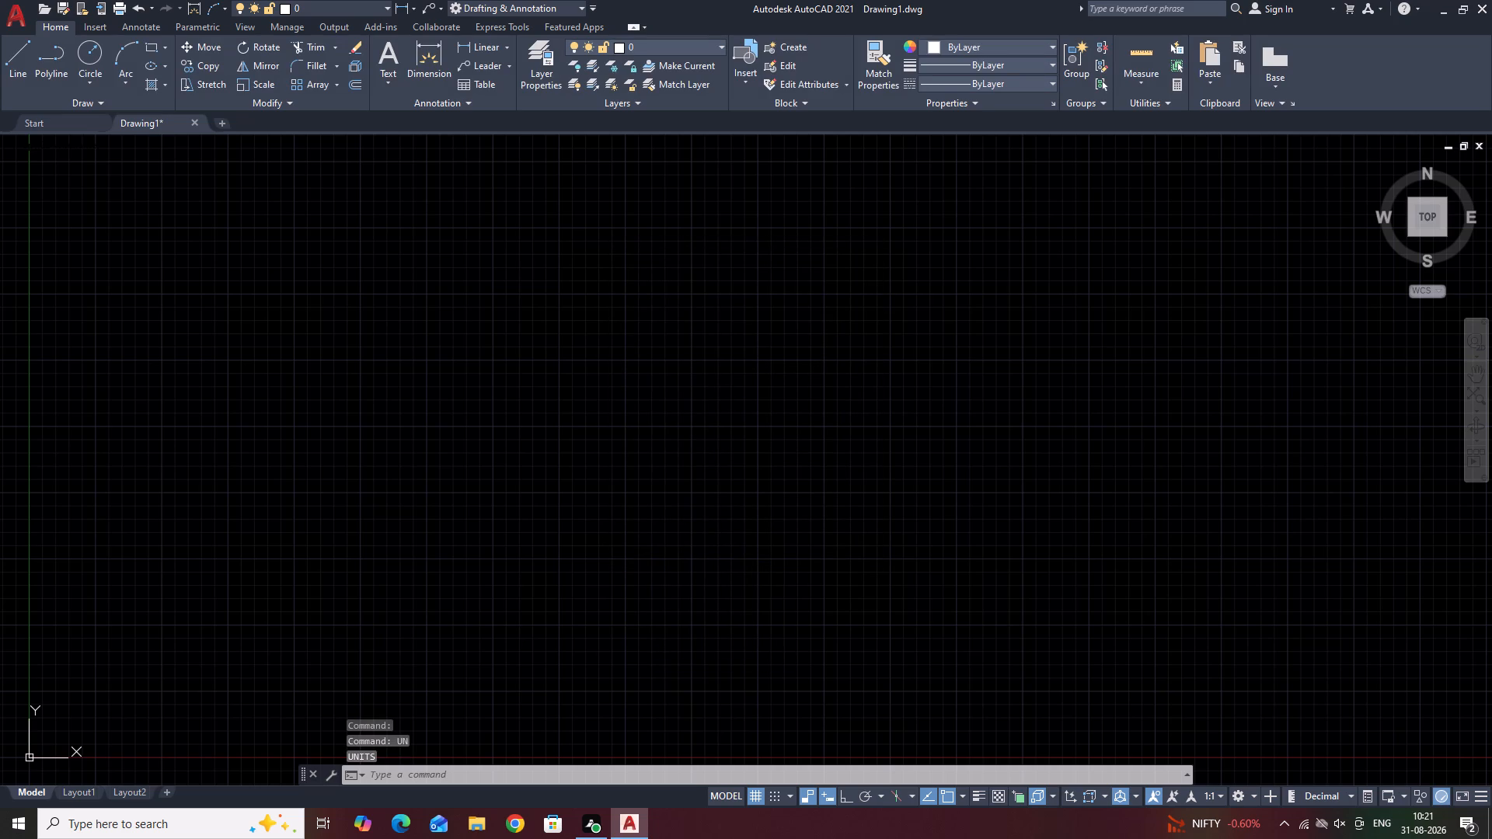
left_click(888, 375)
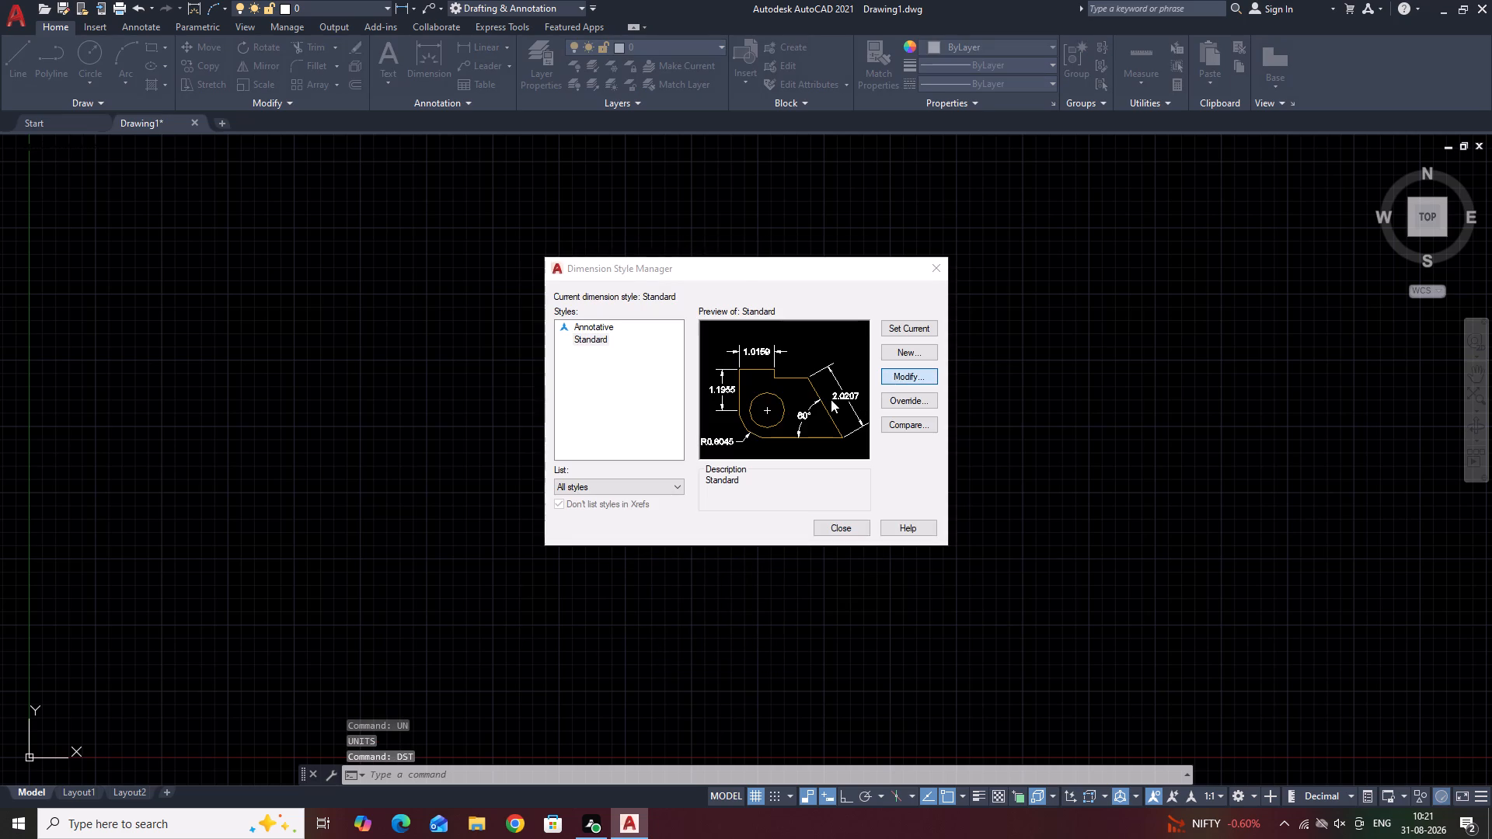
left_click(626, 242)
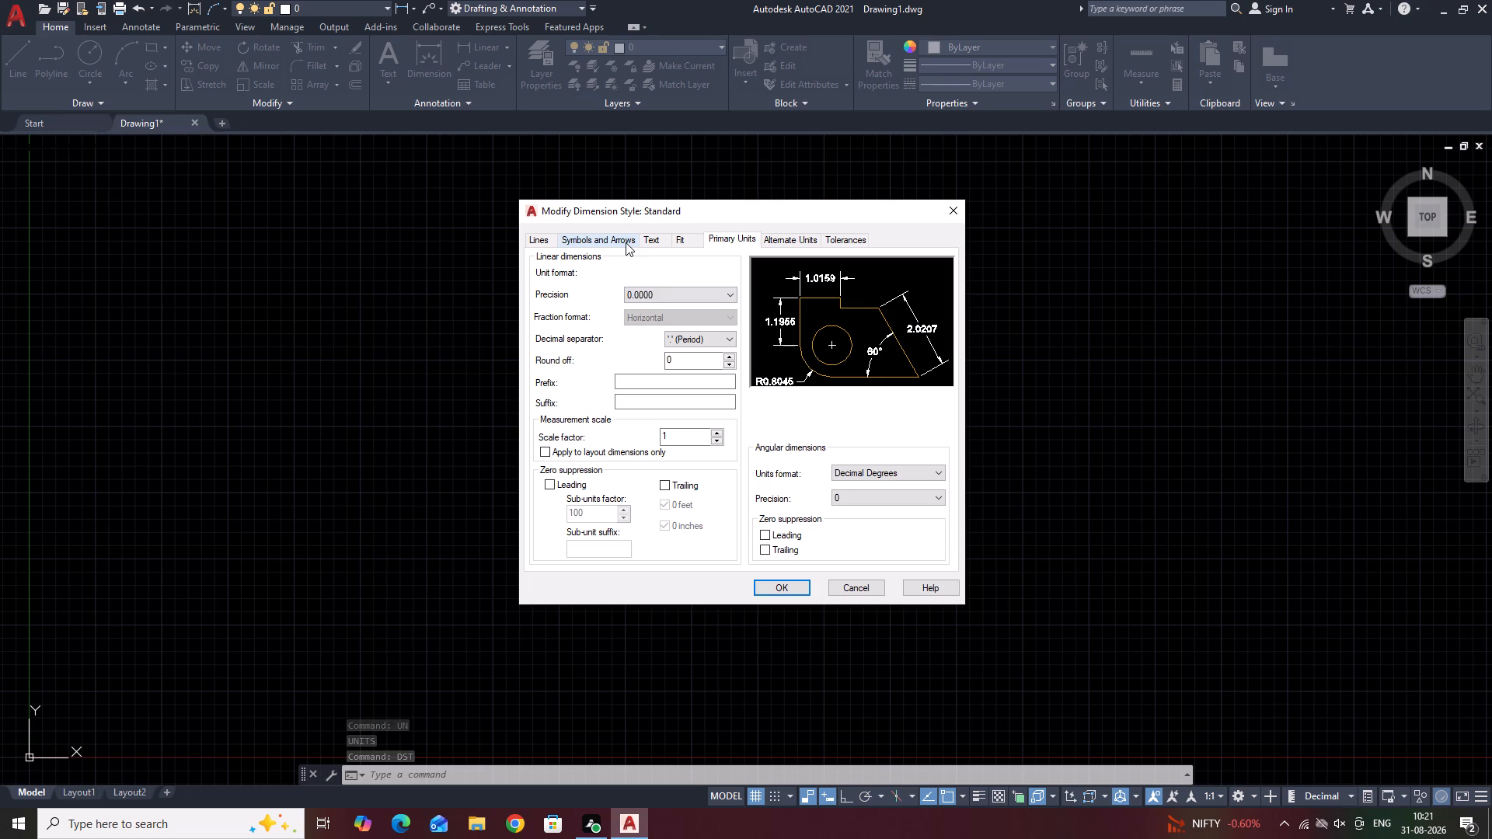
double_click(566, 397)
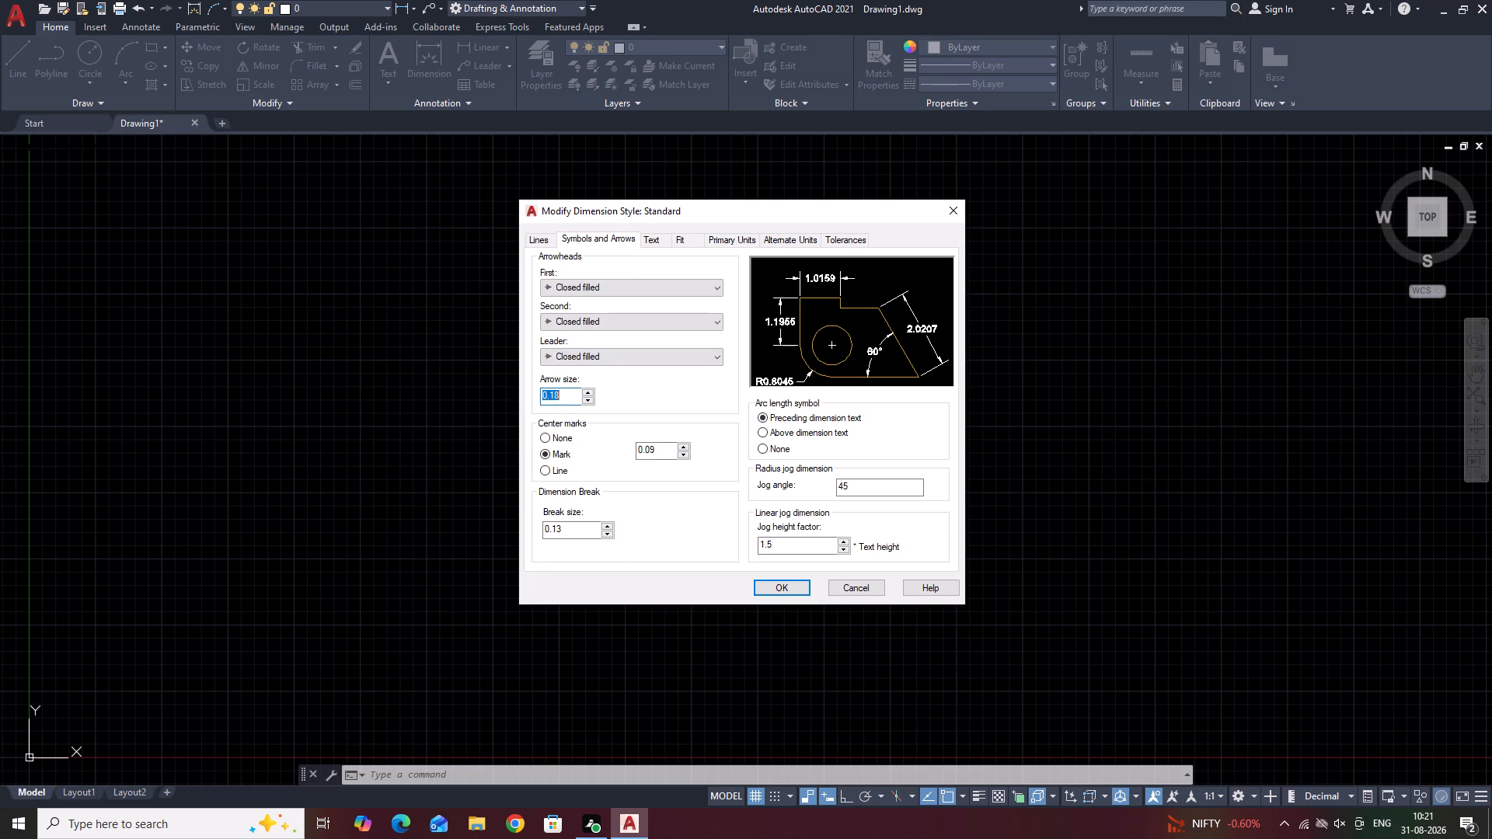
key("2")
key("Return")
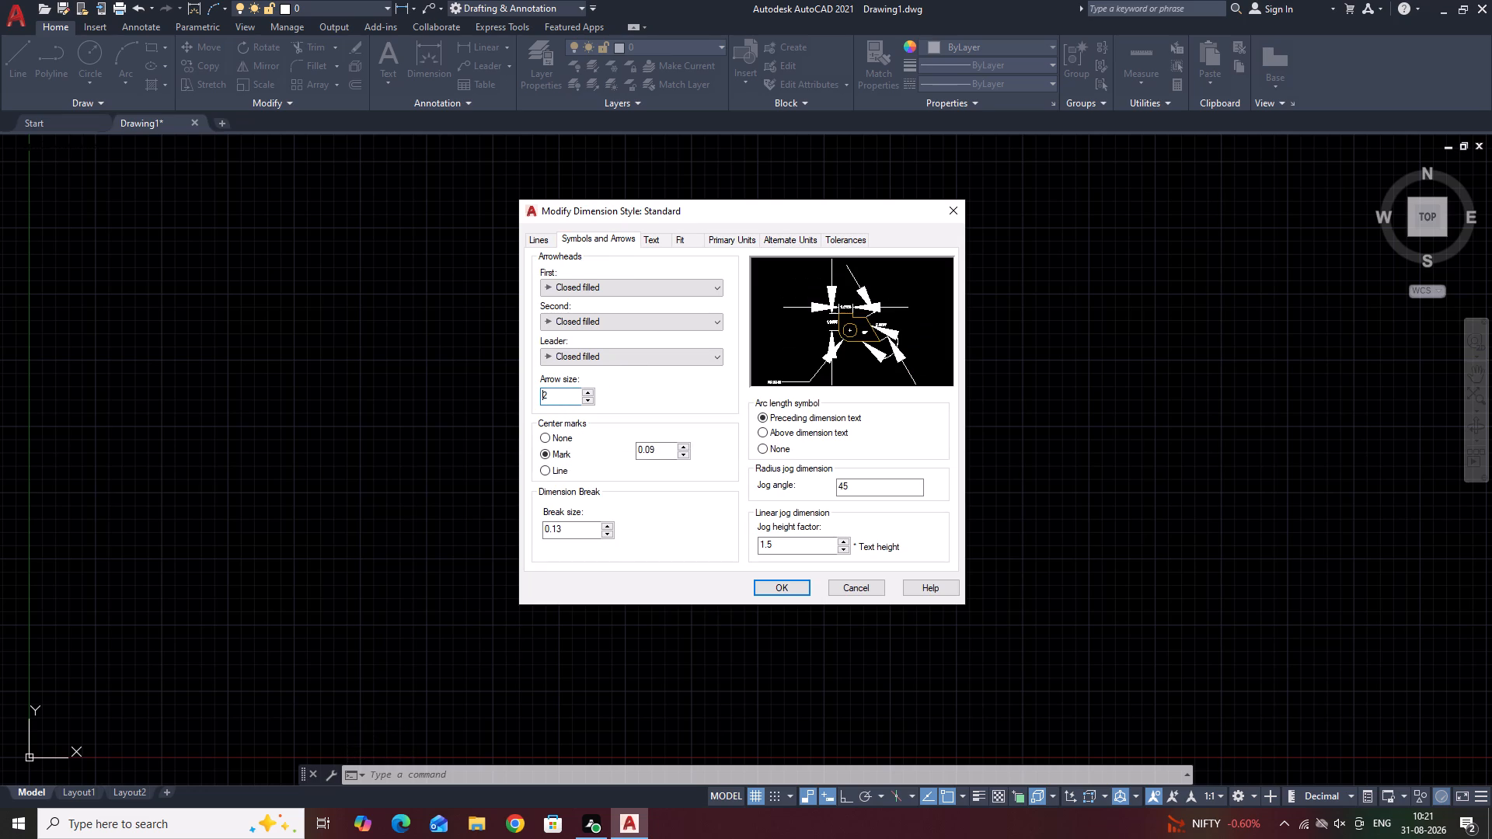
left_click(656, 236)
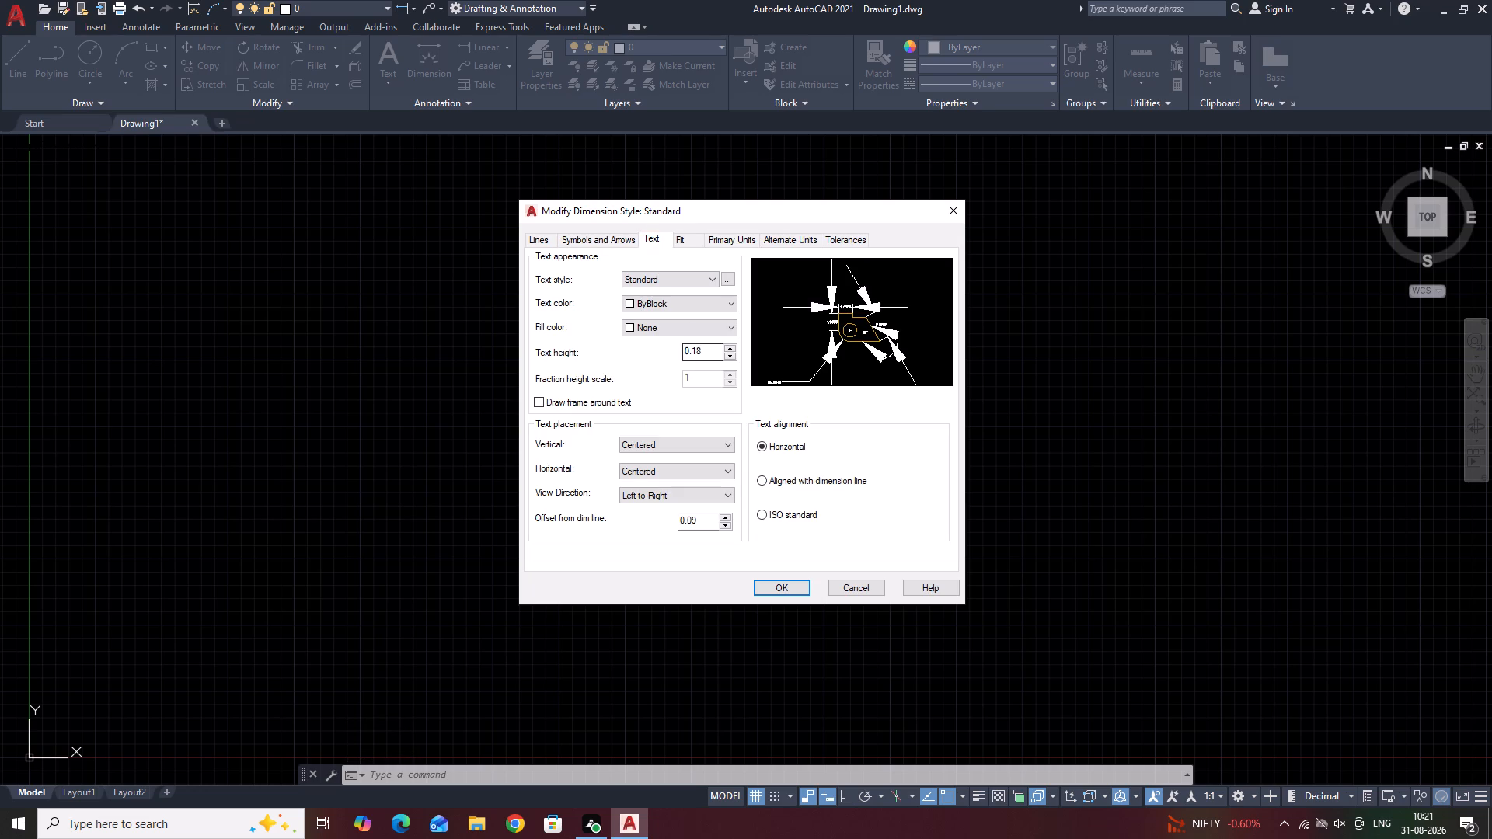
double_click(704, 357)
key("4")
key("Return")
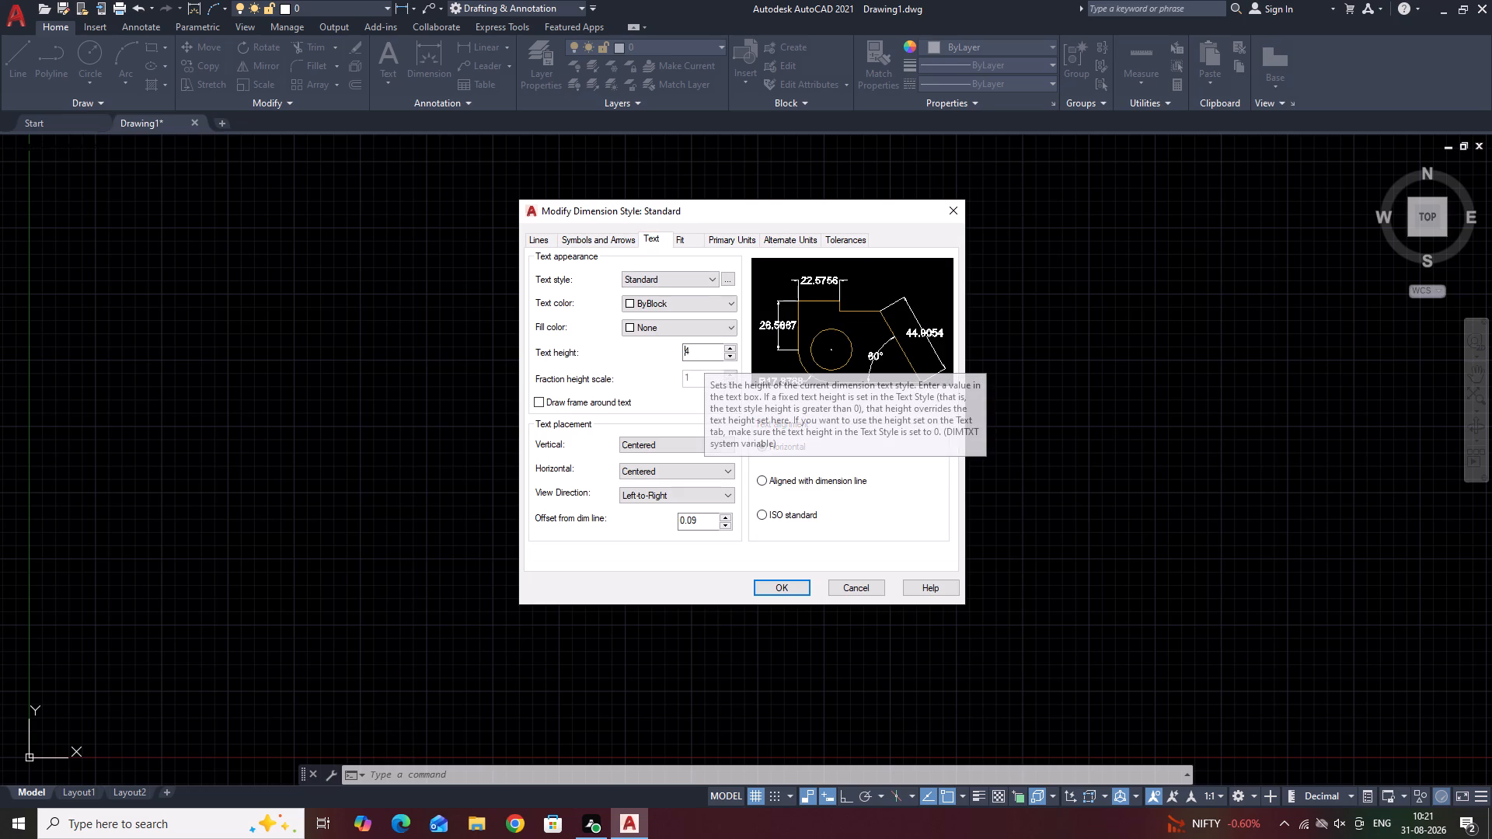
Set the Standard dimension style's linear precision to 0 and make the style current.
left_click(734, 241)
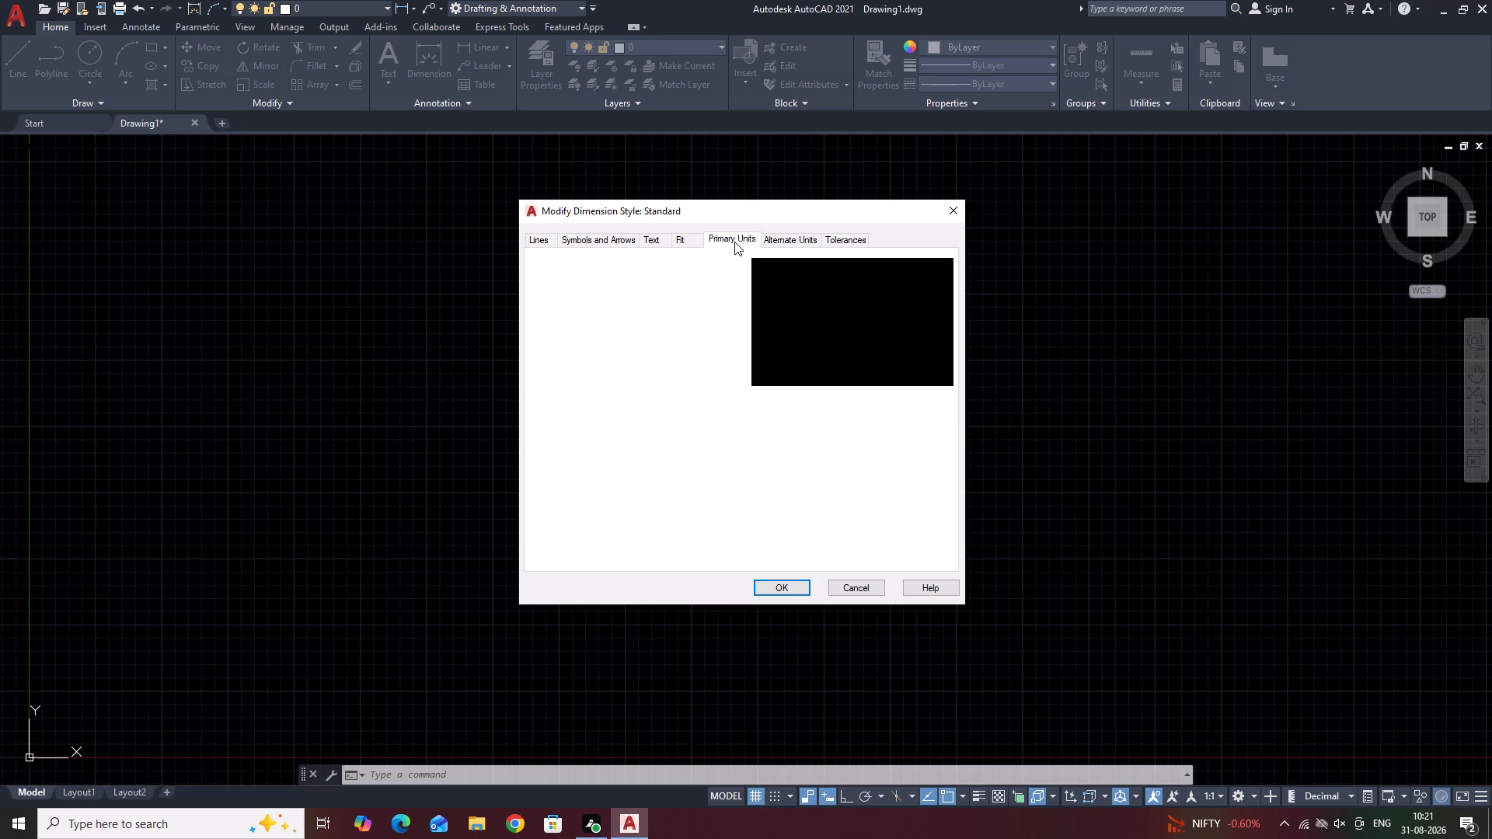
left_click(714, 292)
left_click(706, 310)
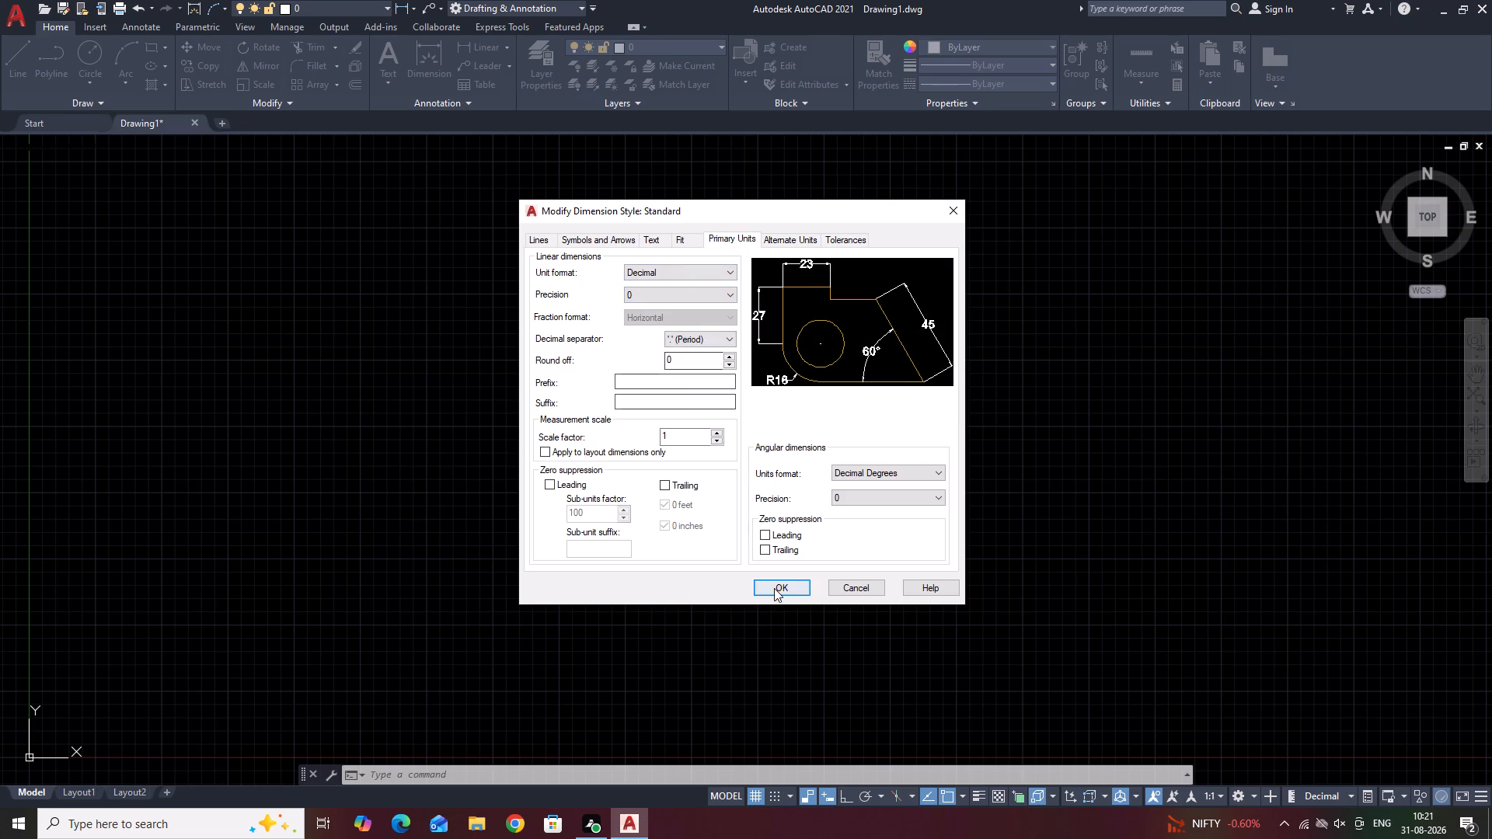
left_click(774, 588)
left_click(907, 323)
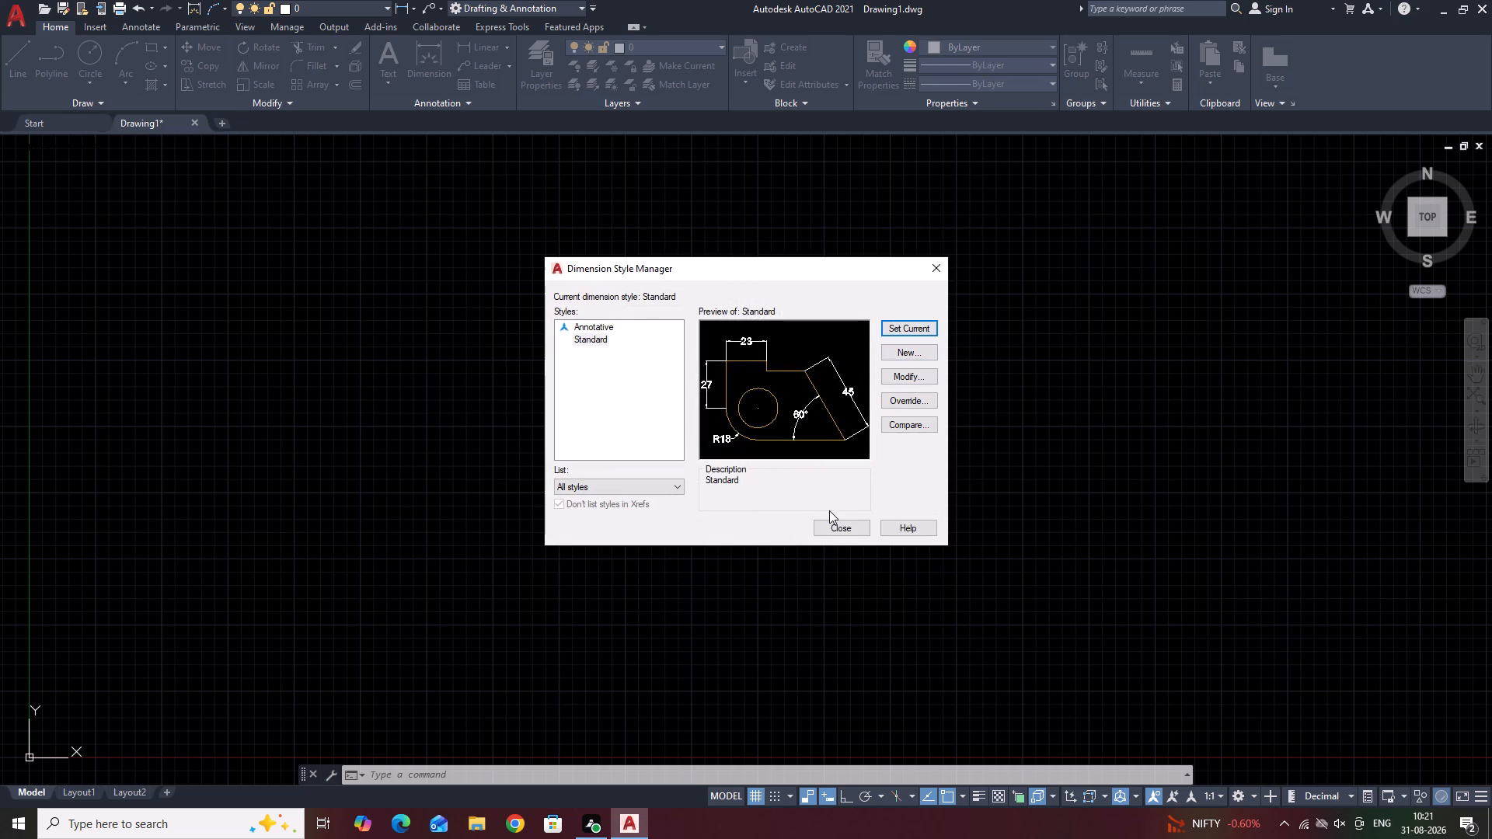
left_click(823, 527)
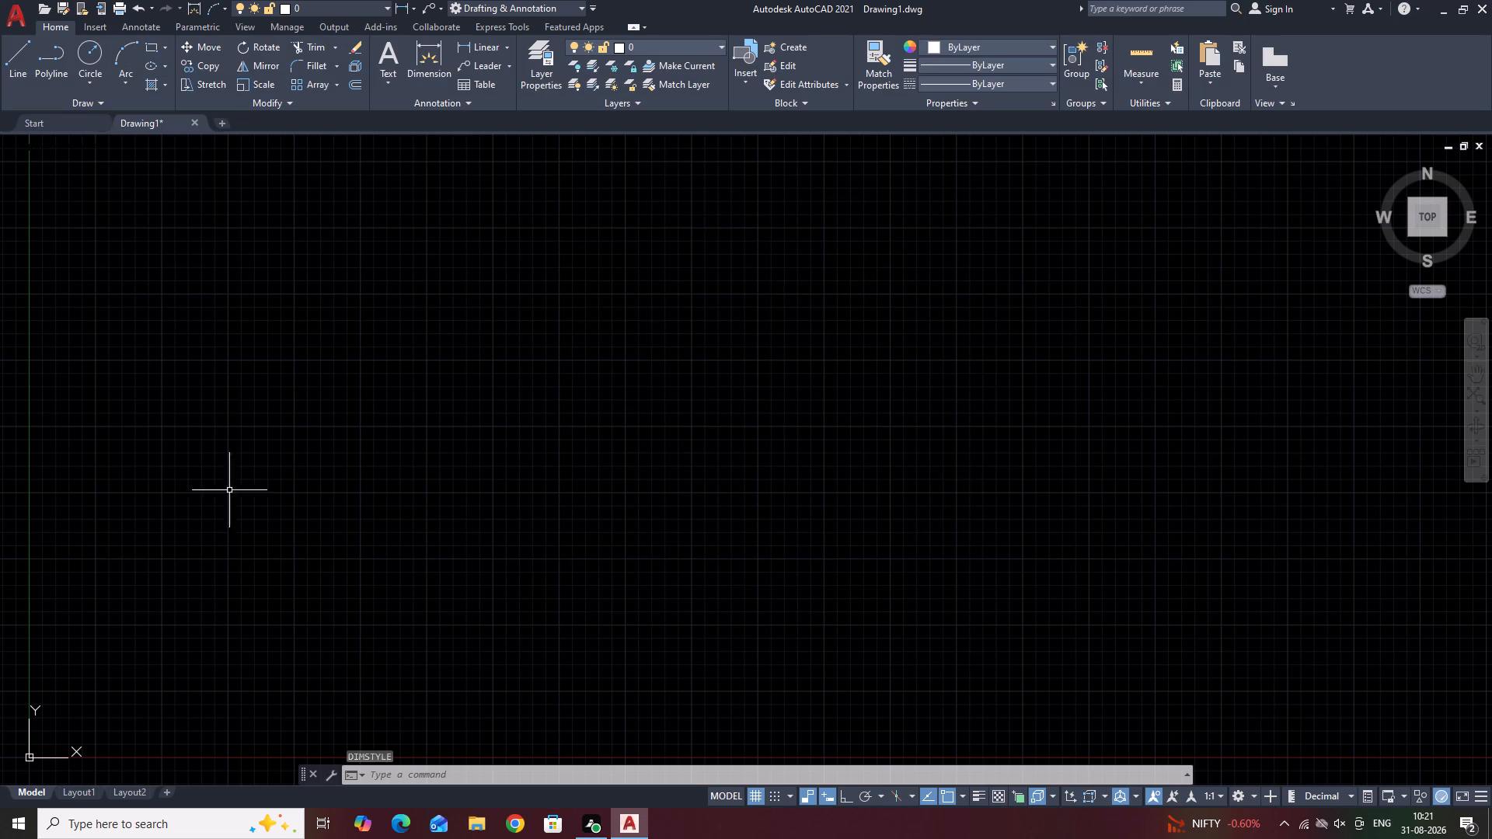
Turn on ortho mode and isometric drafting.
left_click(843, 793)
left_click(898, 796)
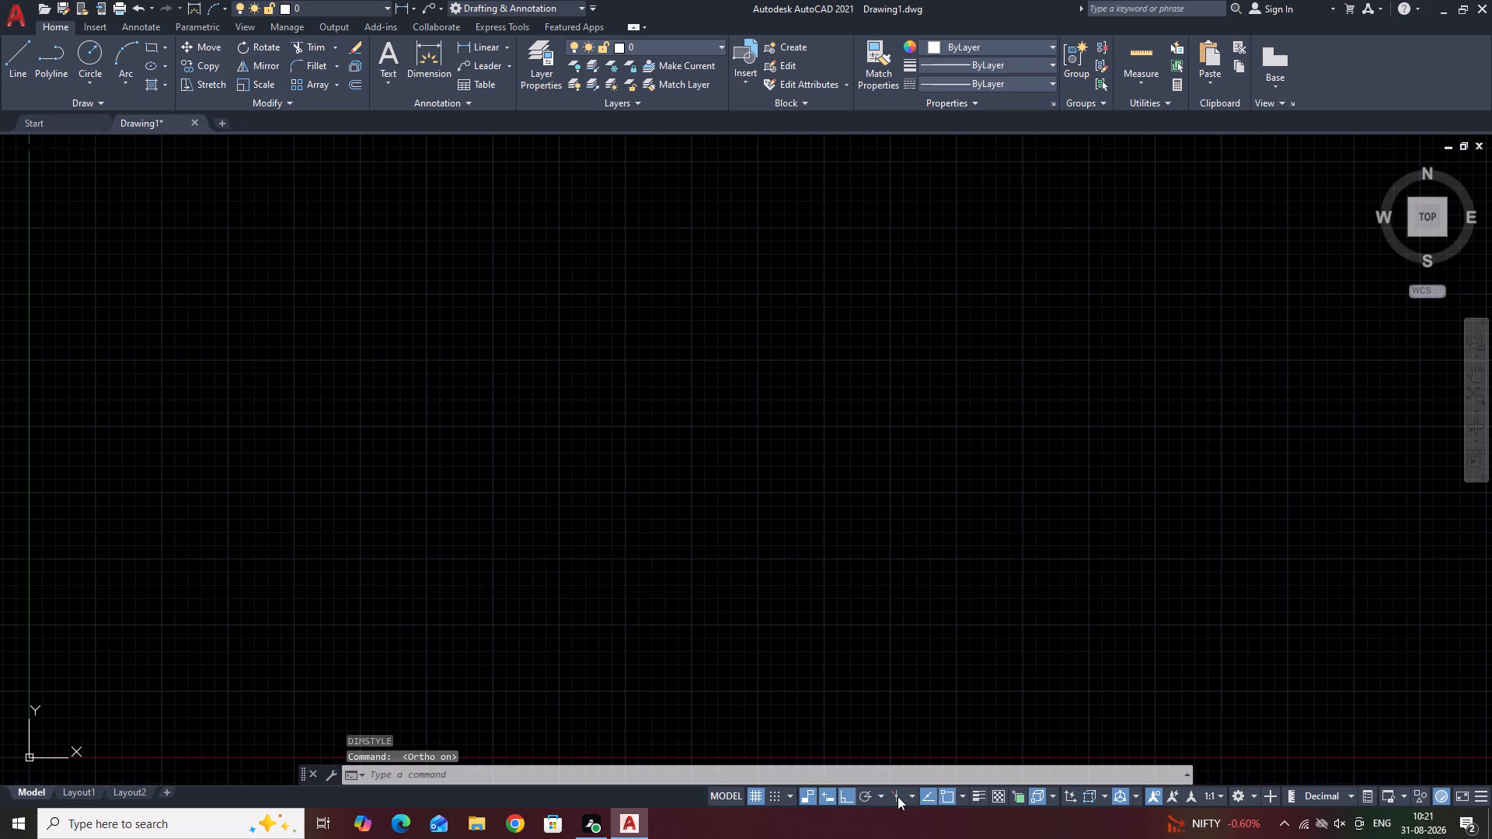
Draw a connected line profile on the left isoplane: 24 at 150°, 12 straight down, 28 at 150°, and 12 straight up.
scroll(699, 423, "down", 2)
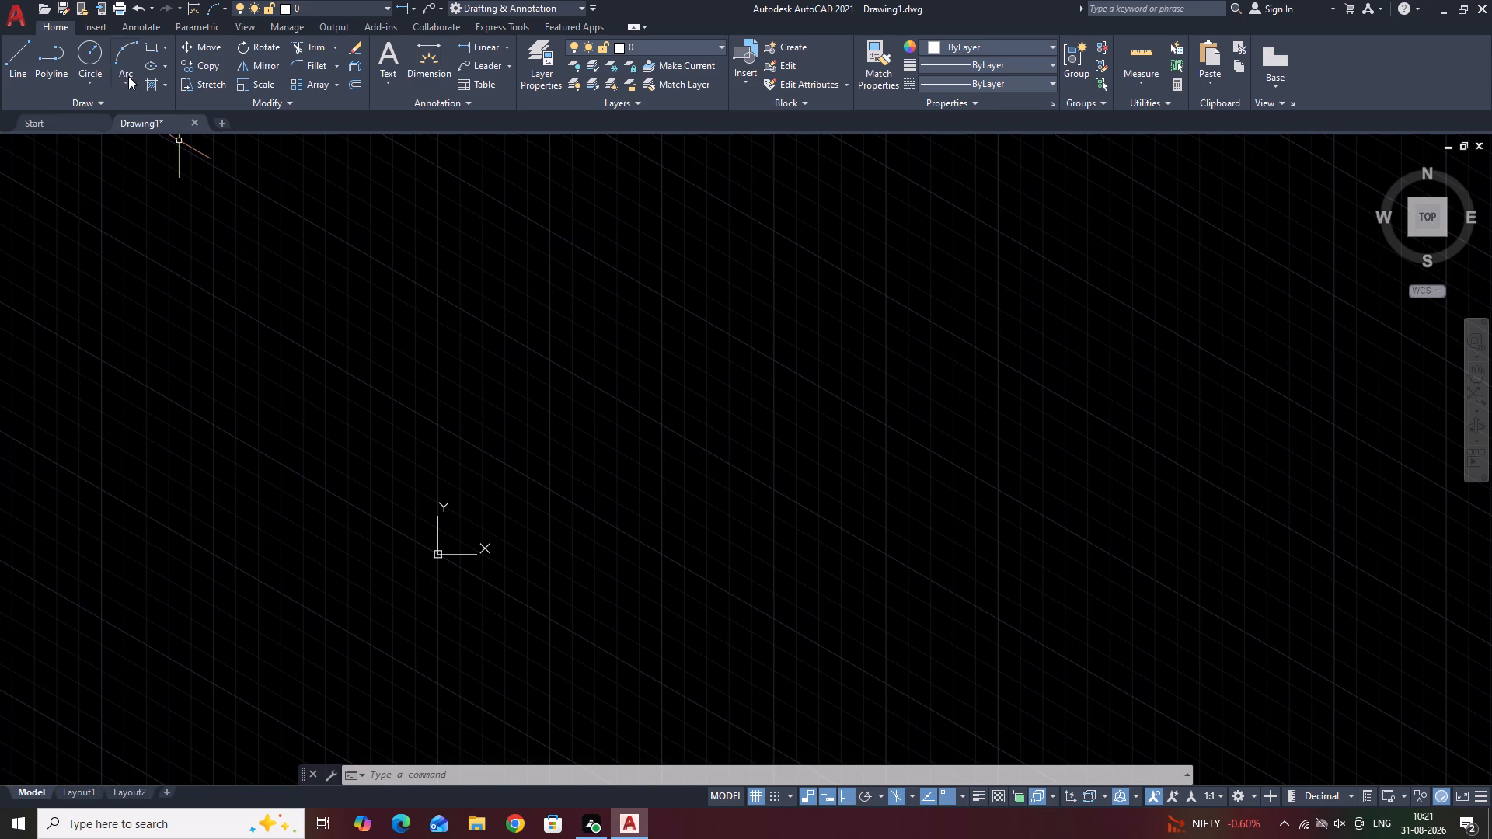
left_click(16, 52)
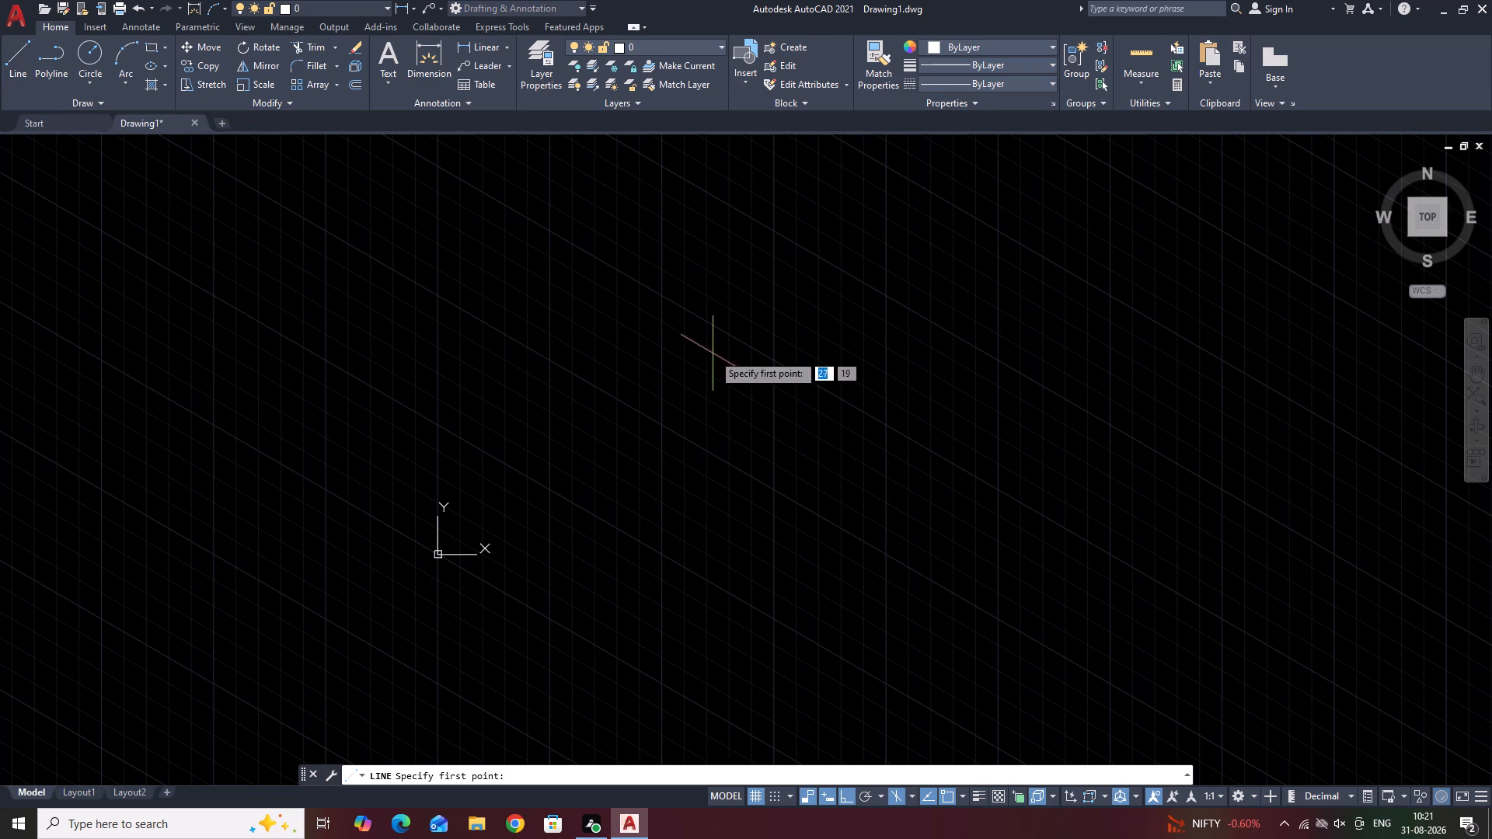
middle_click_drag(713, 353, 568, 364)
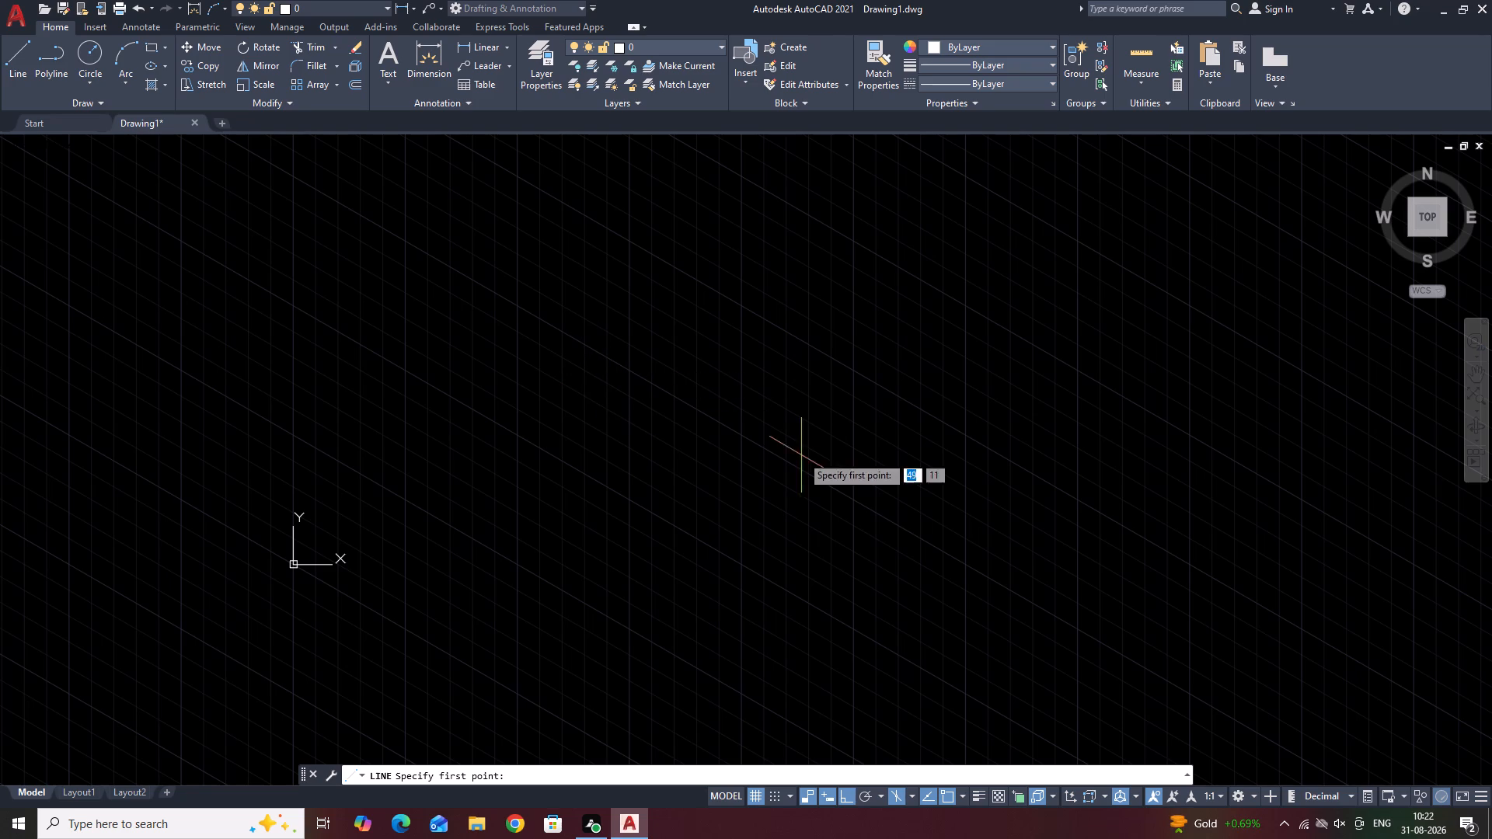
left_click(896, 538)
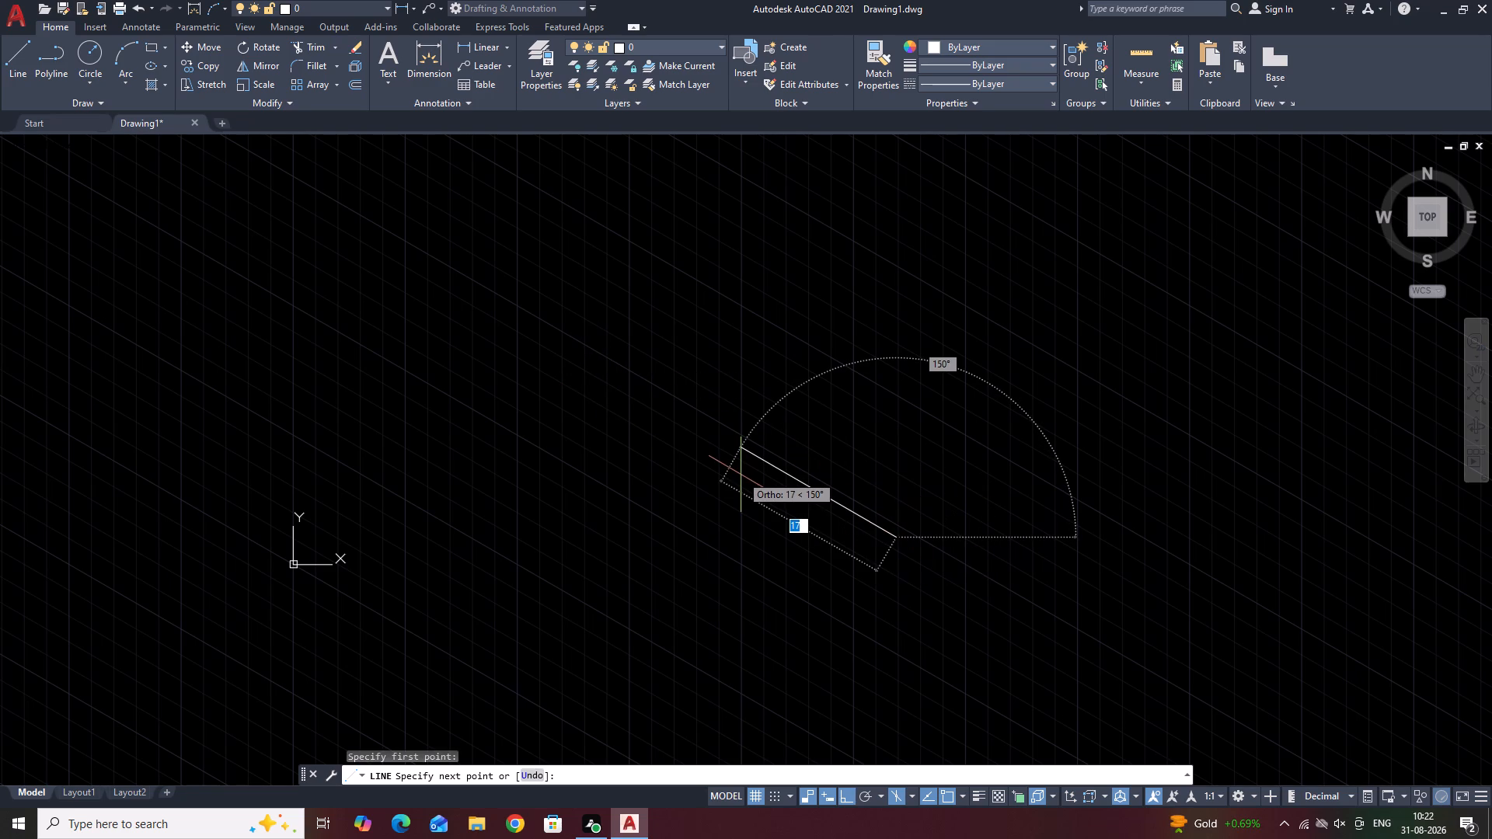
type("24")
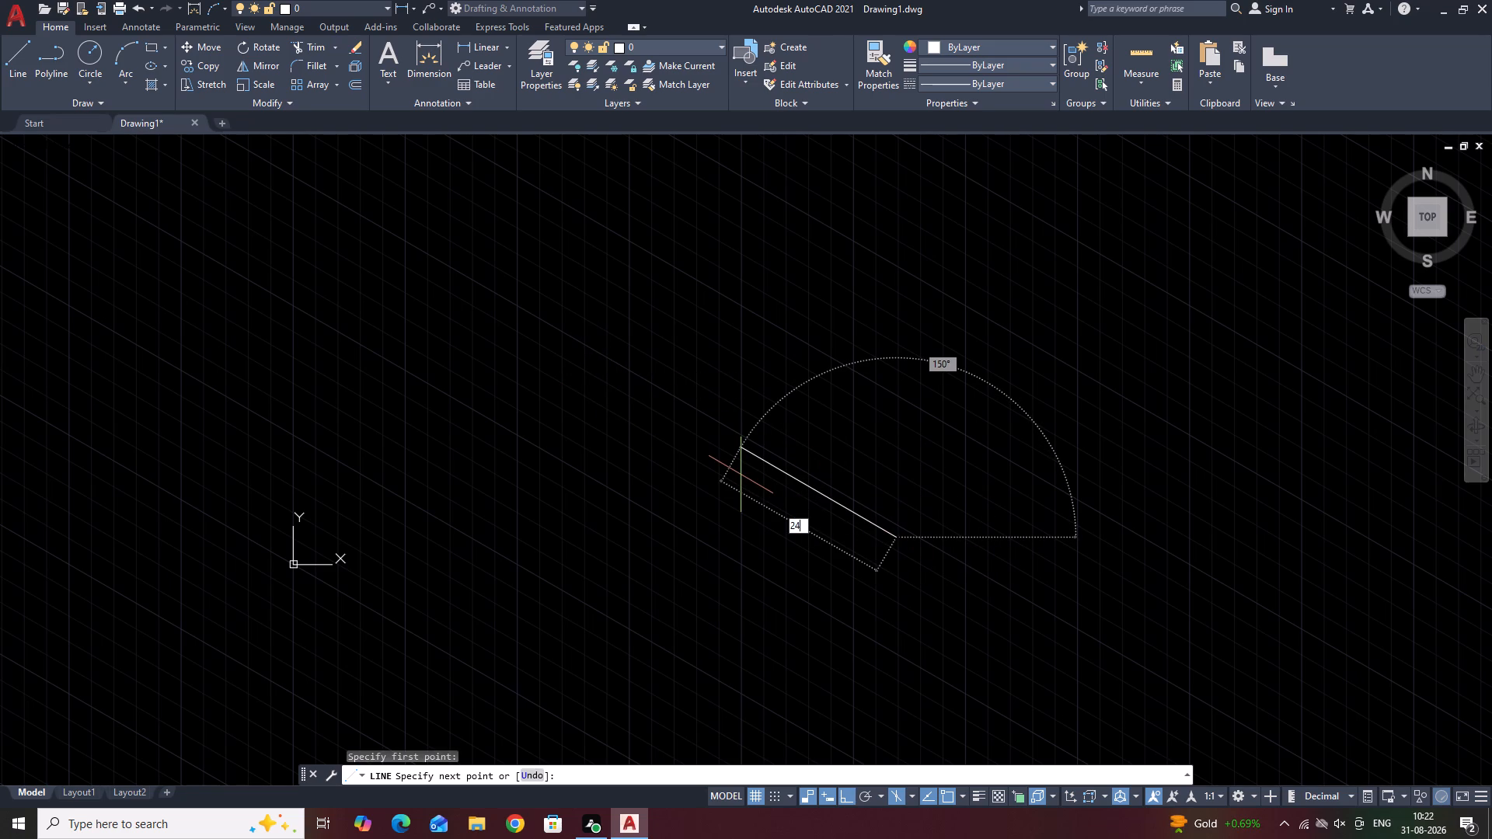
key("Return")
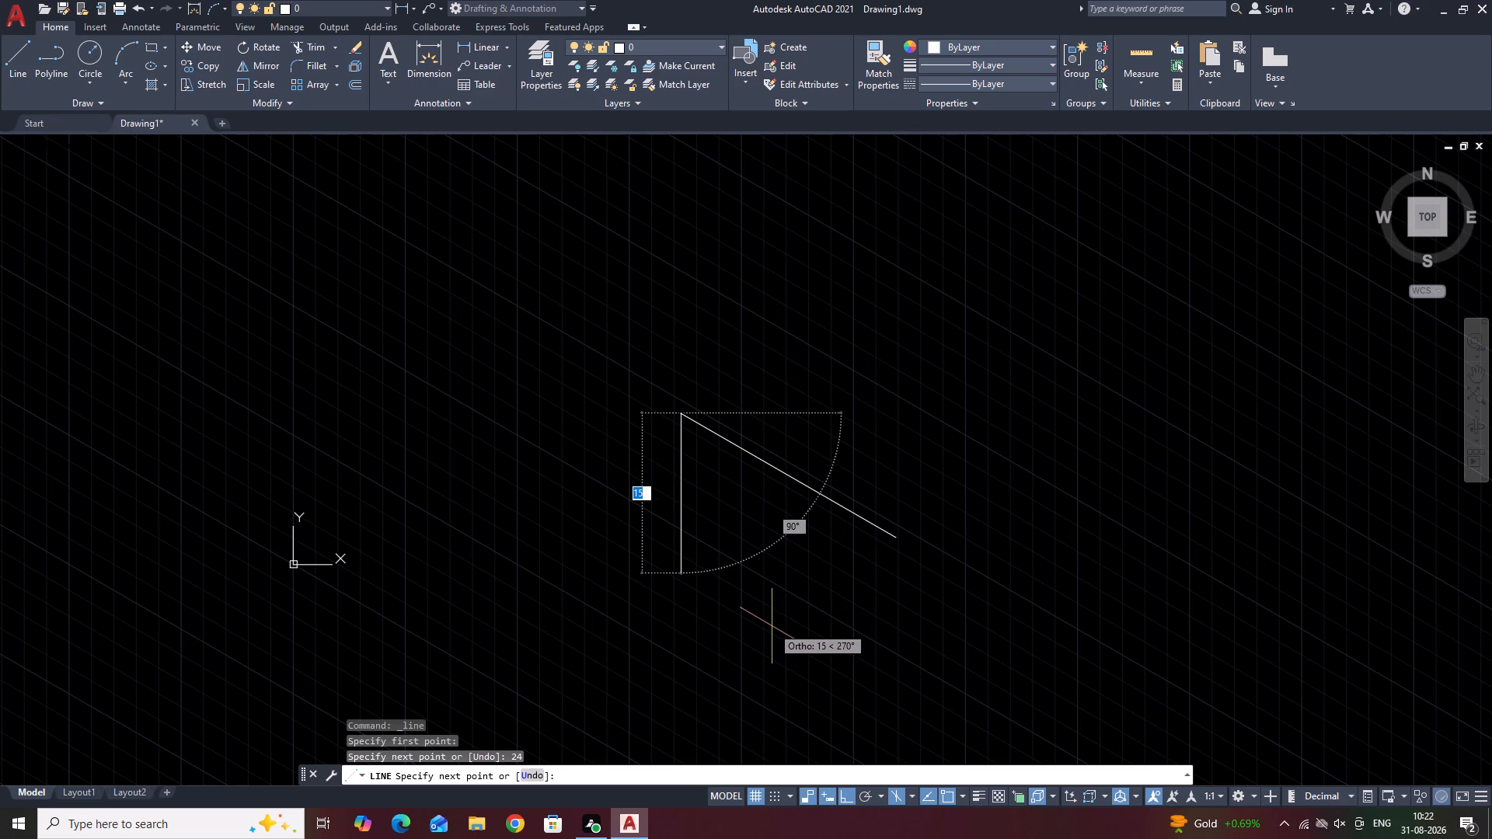
type("12")
key("Return")
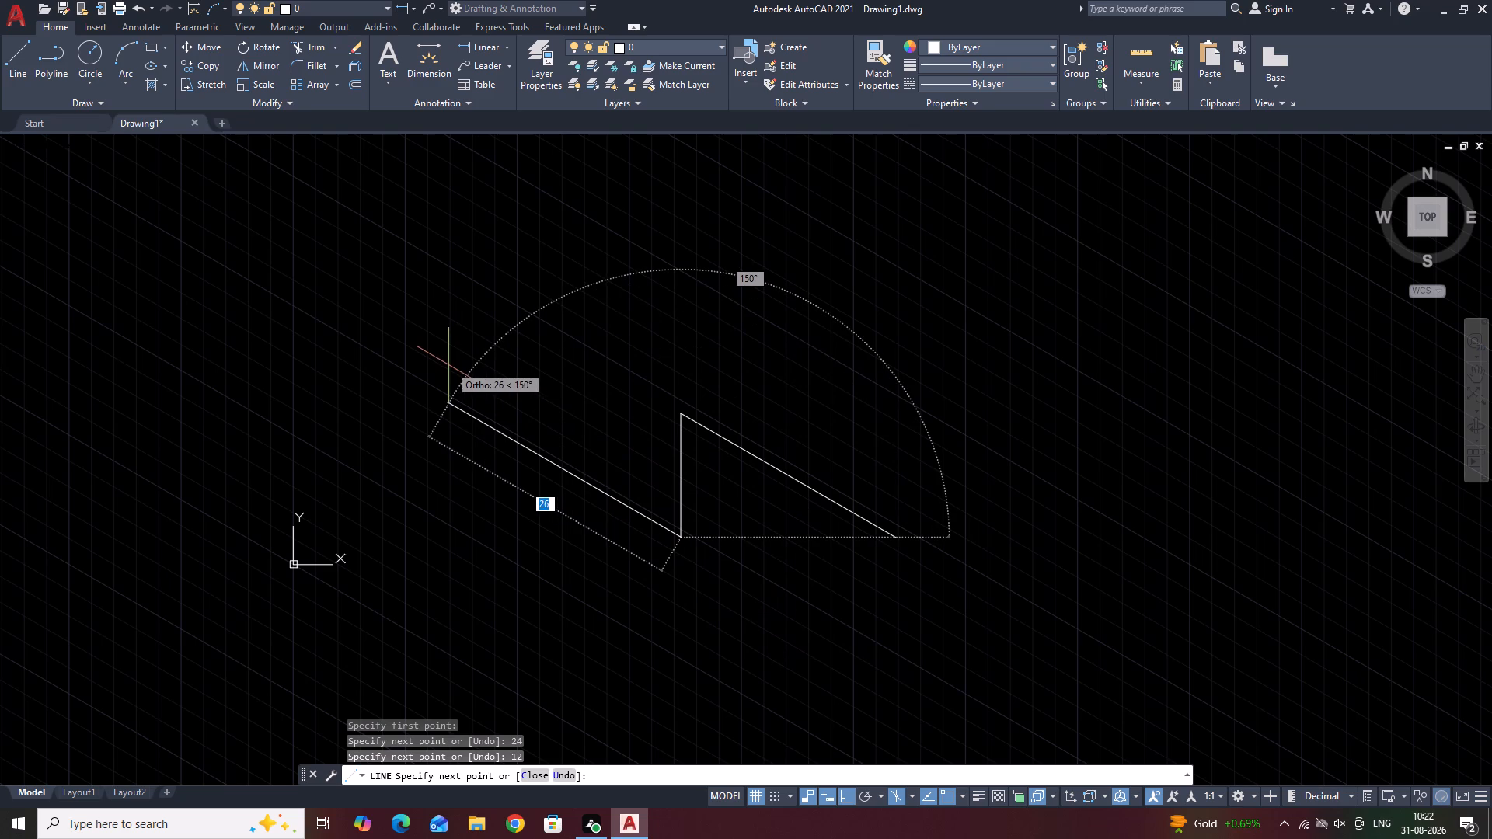
type("28")
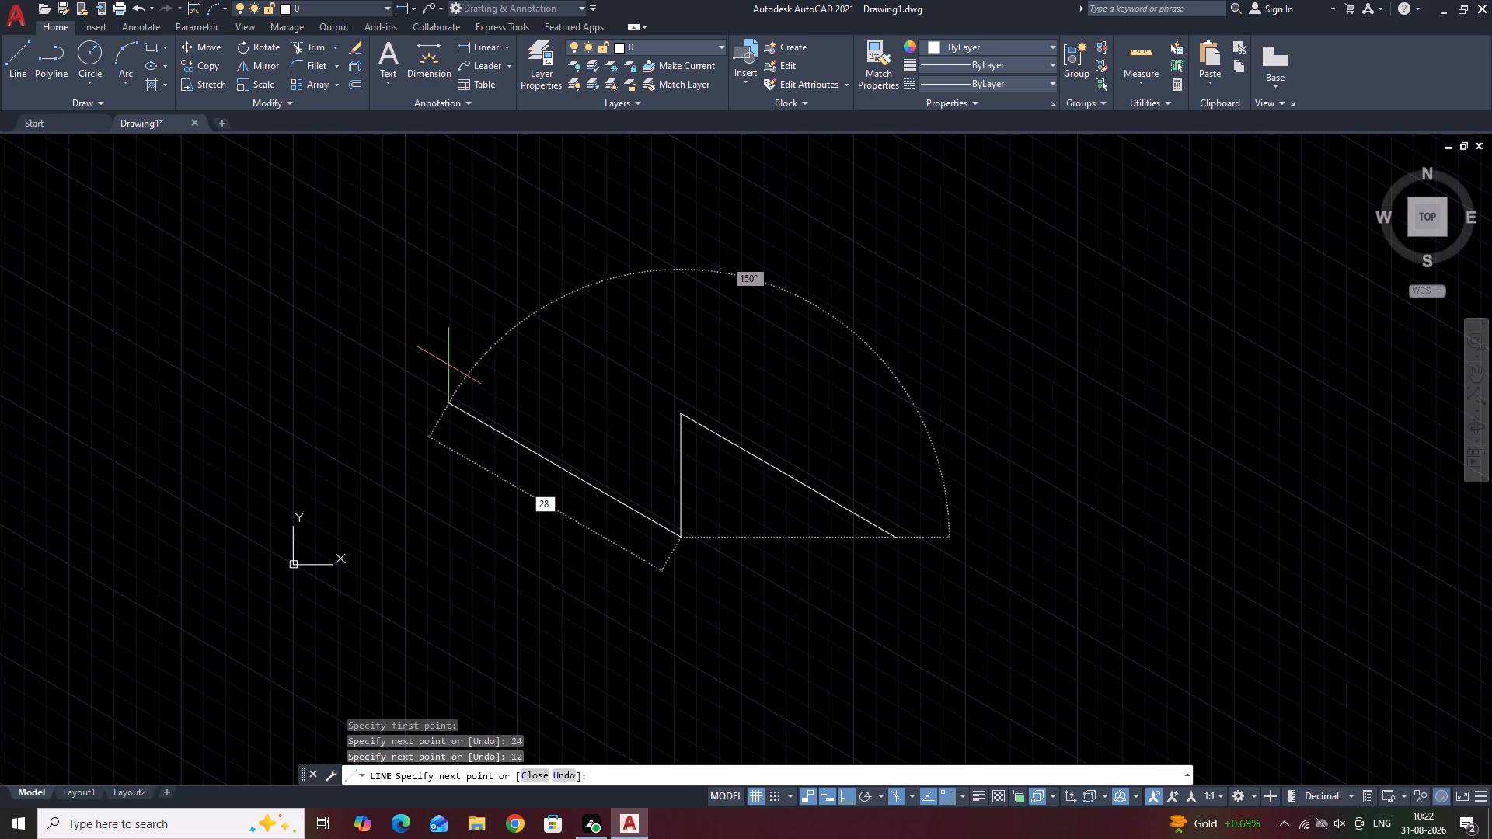
key("Return")
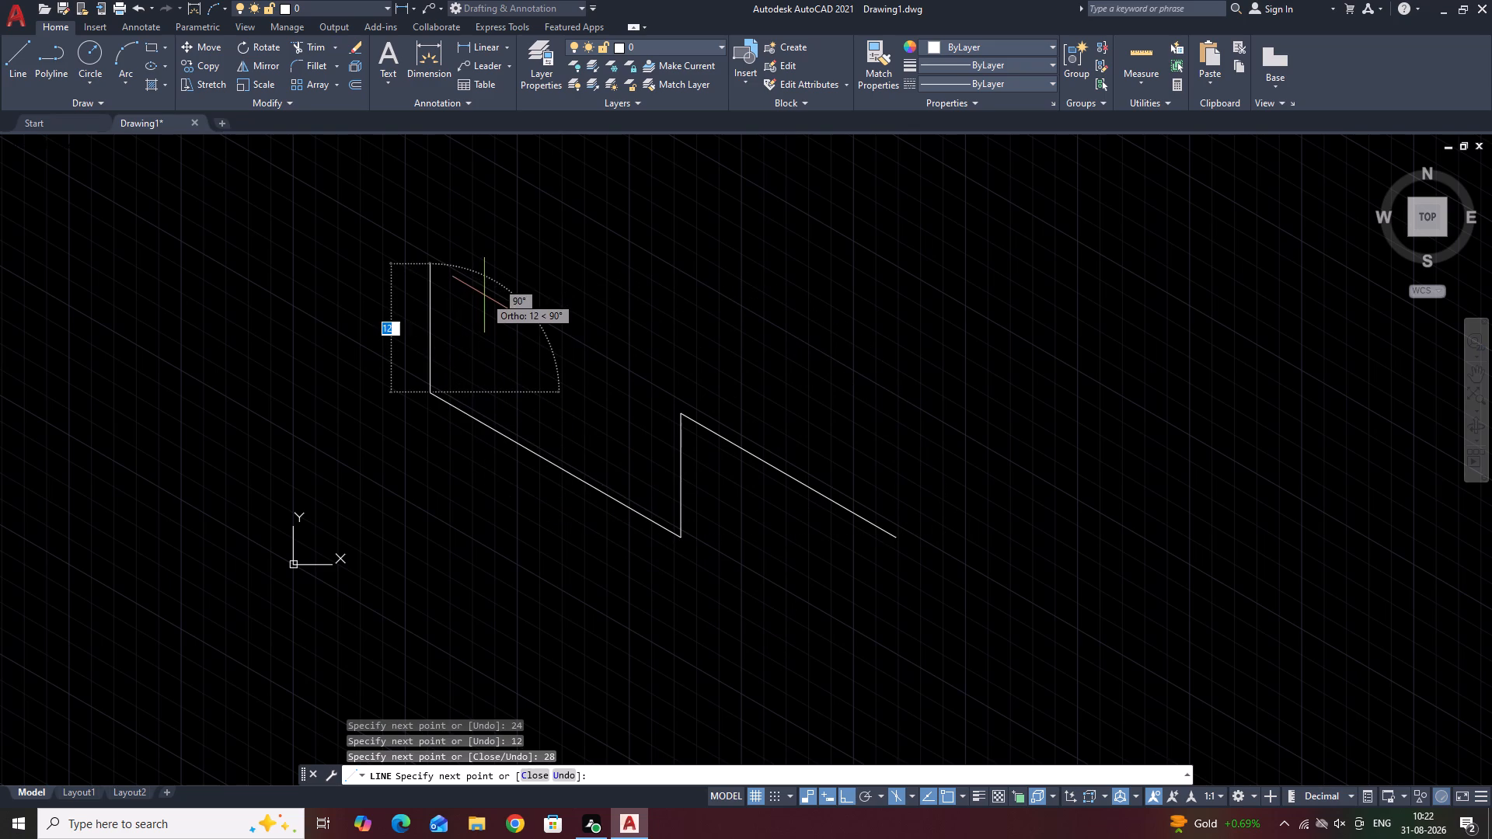
type("12")
key("Return")
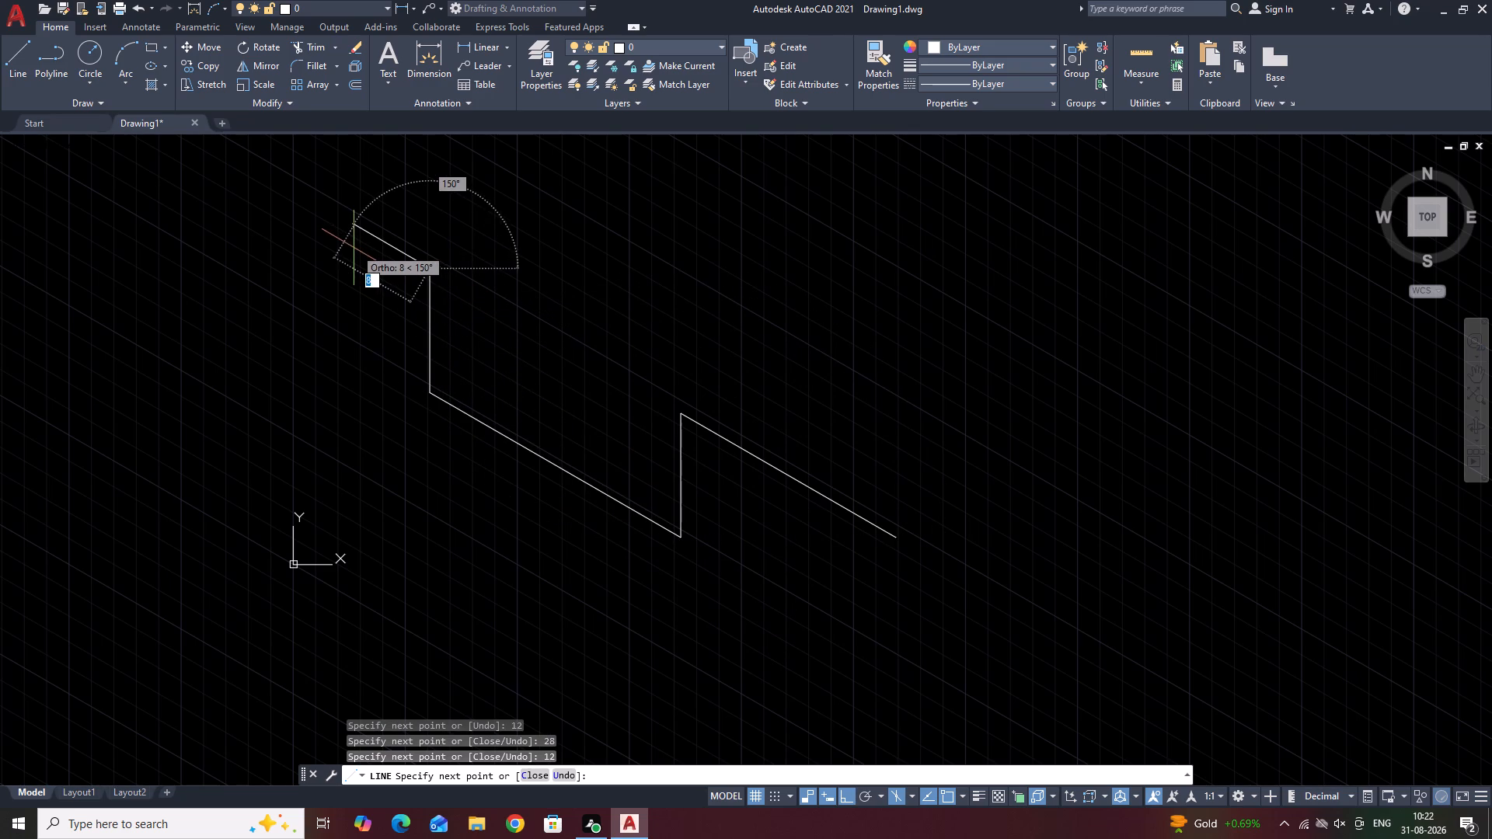
Extend the line profile 24 at 150° and 12 straight up, and end it there.
type("24")
key("Return")
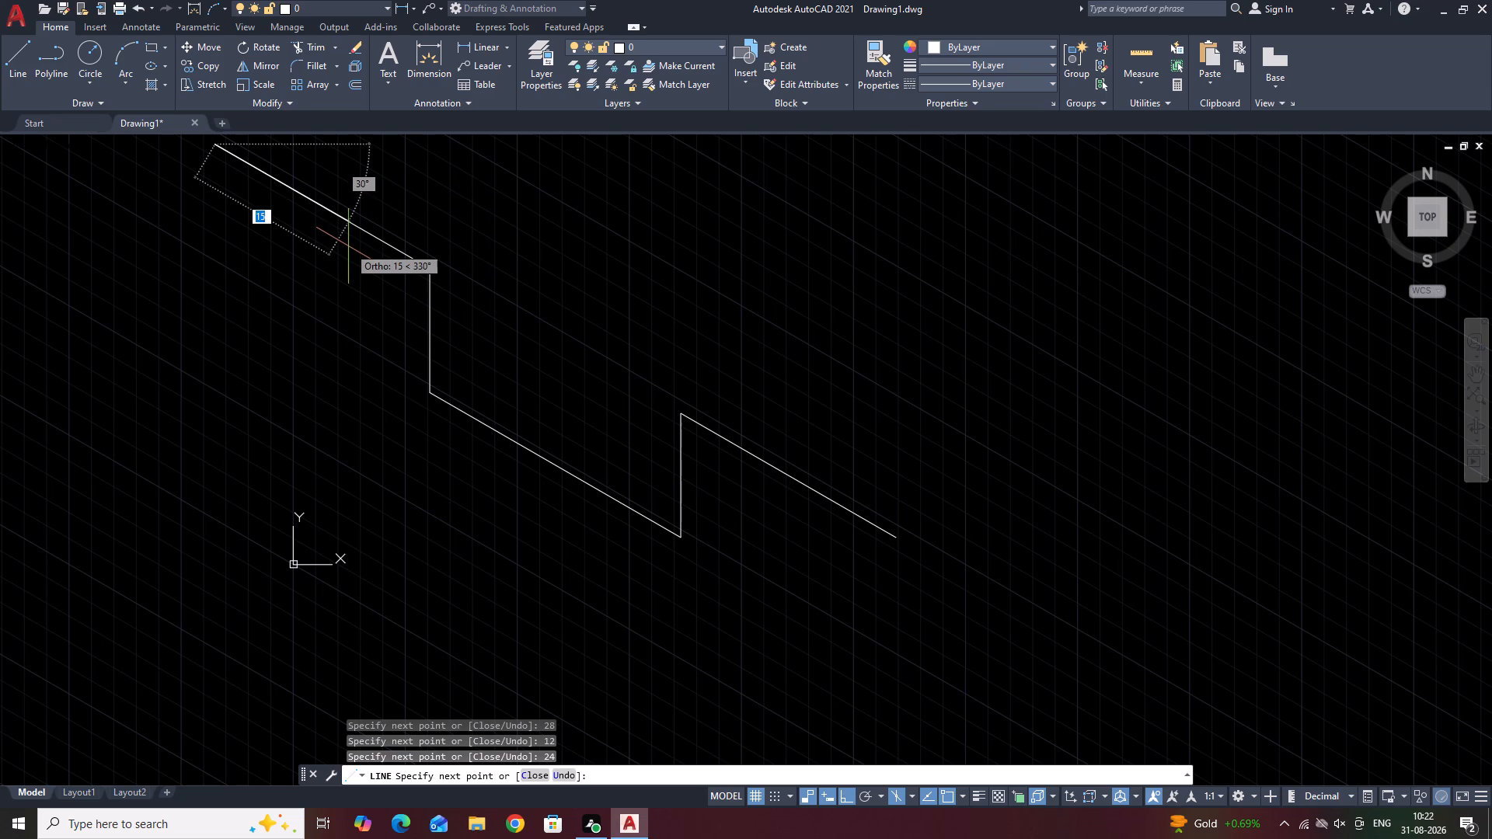
scroll(389, 162, "down", 3)
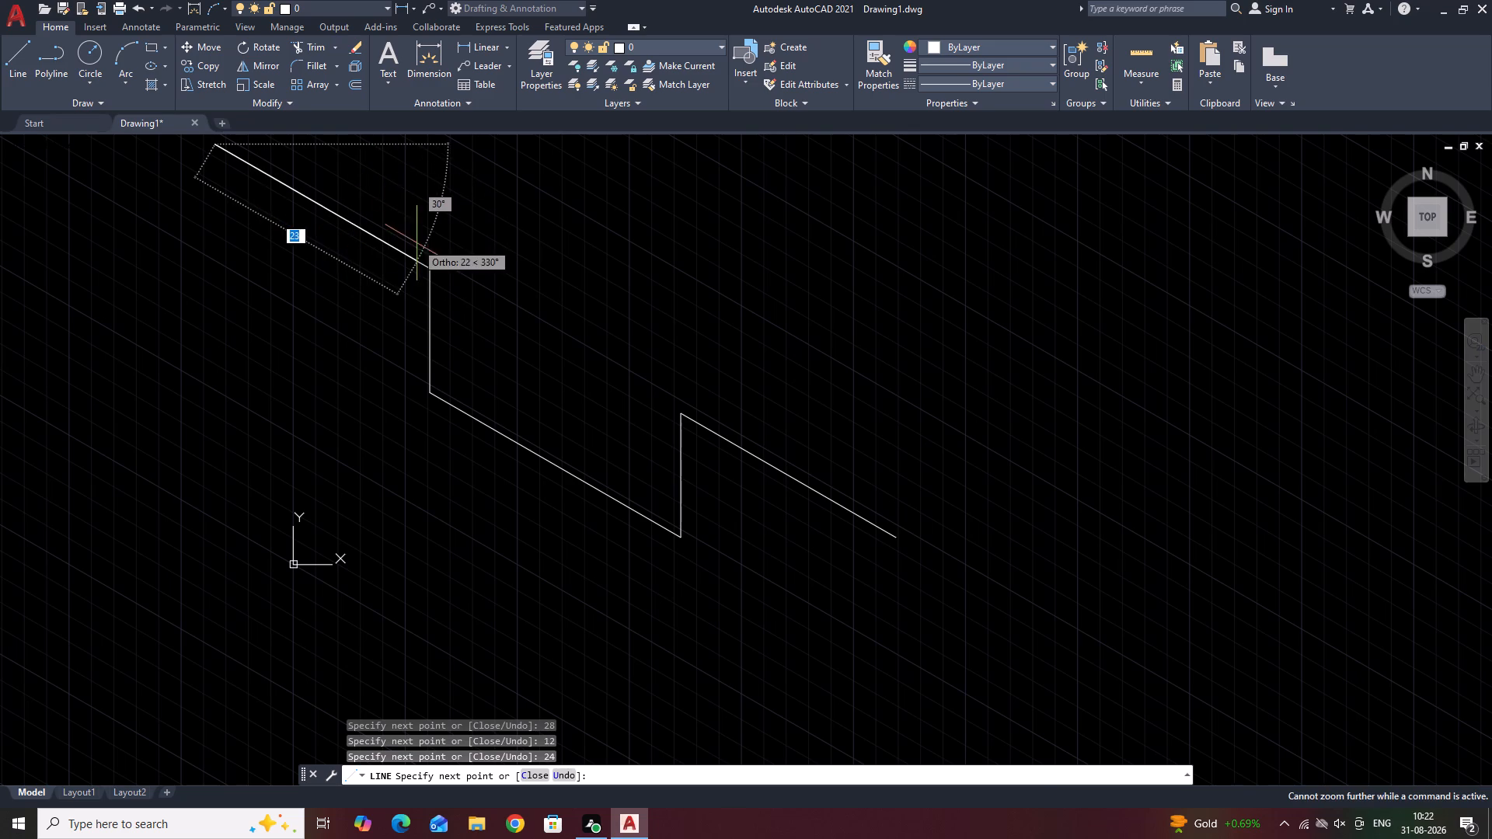
scroll(418, 259, "down", 4)
middle_click_drag(418, 261, 364, 429)
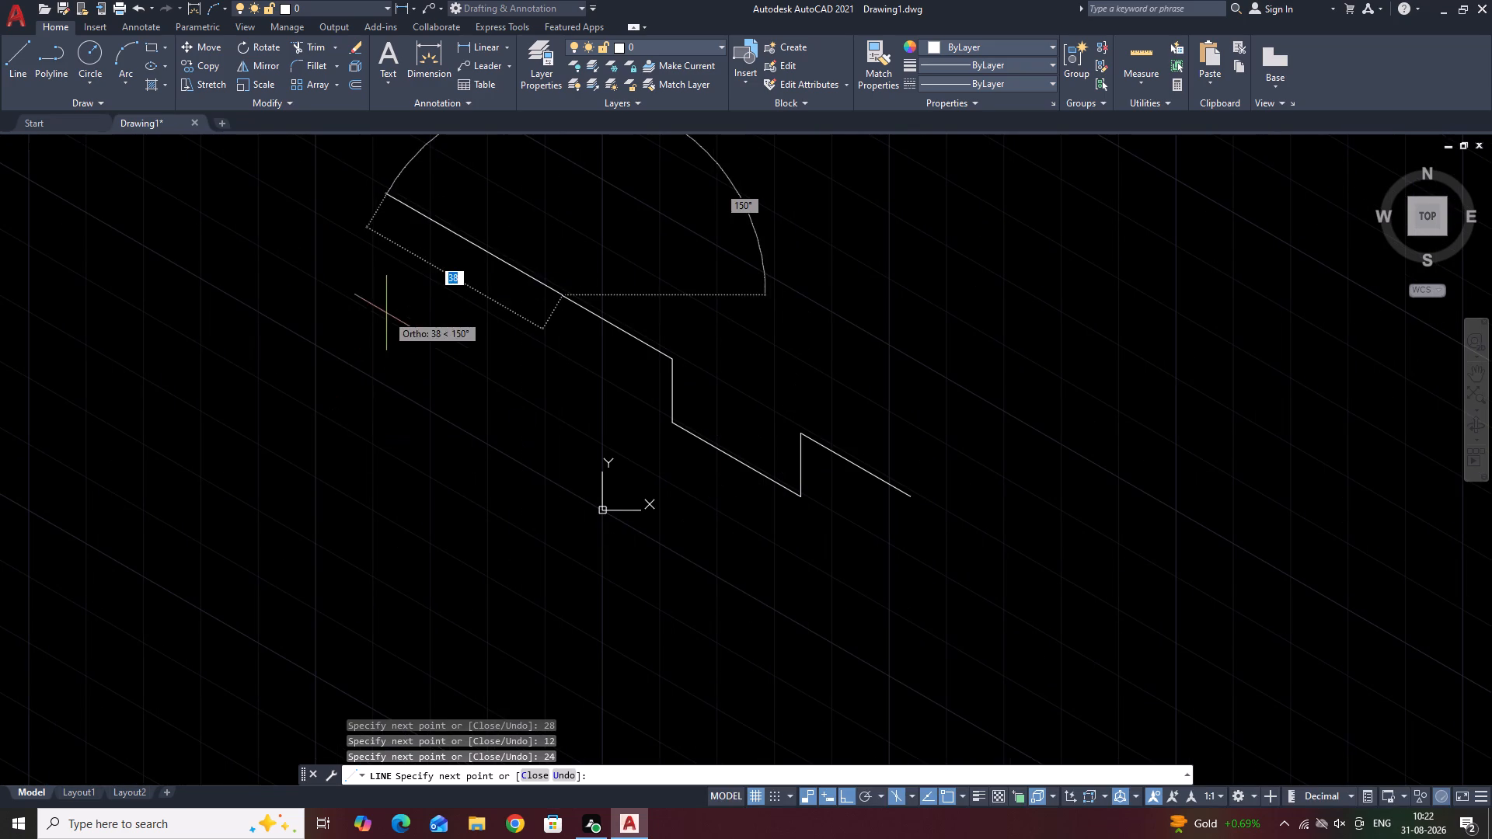
middle_click_drag(392, 274, 379, 357)
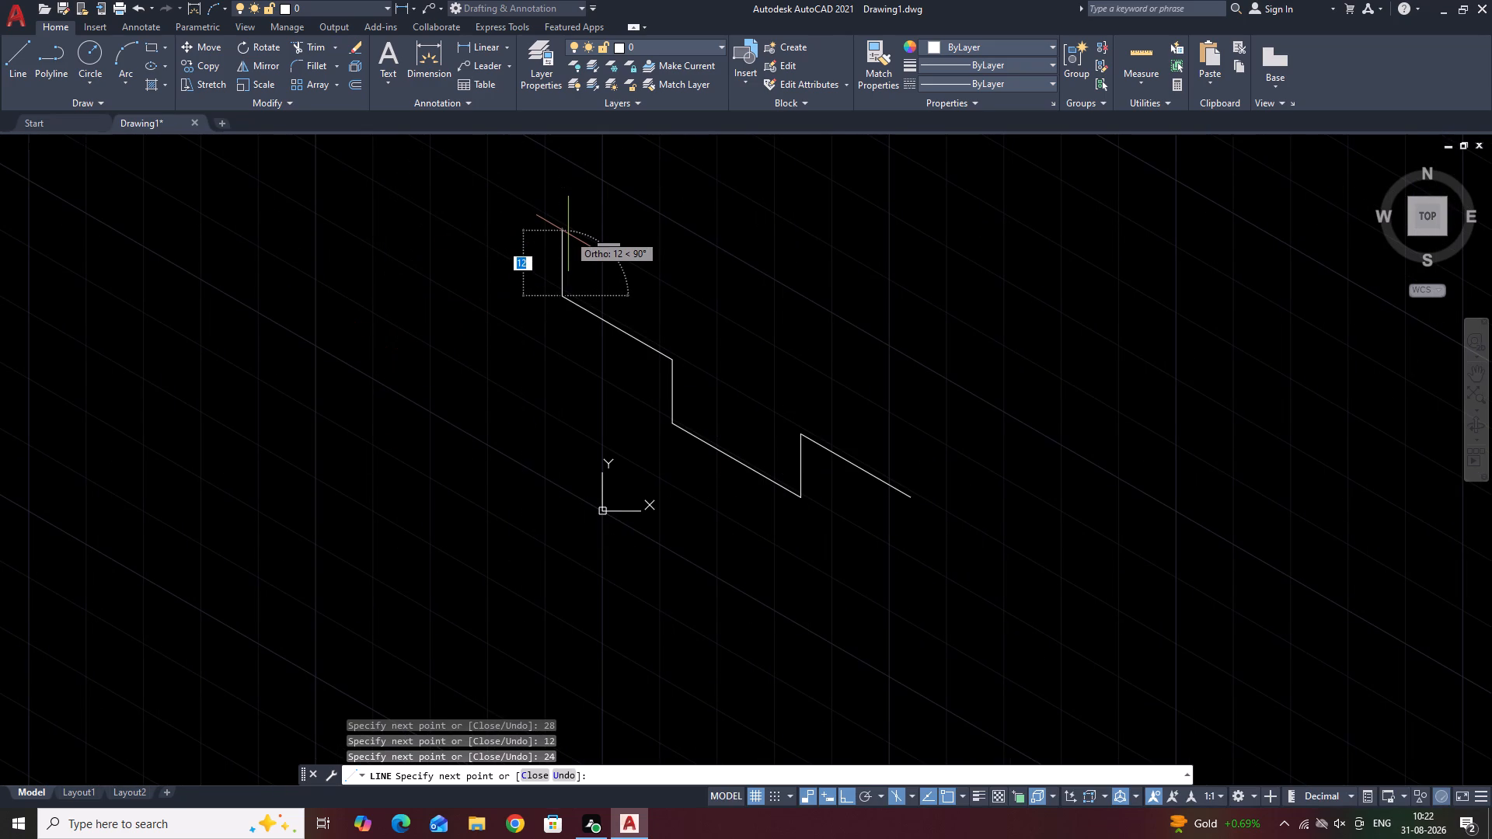
type("12")
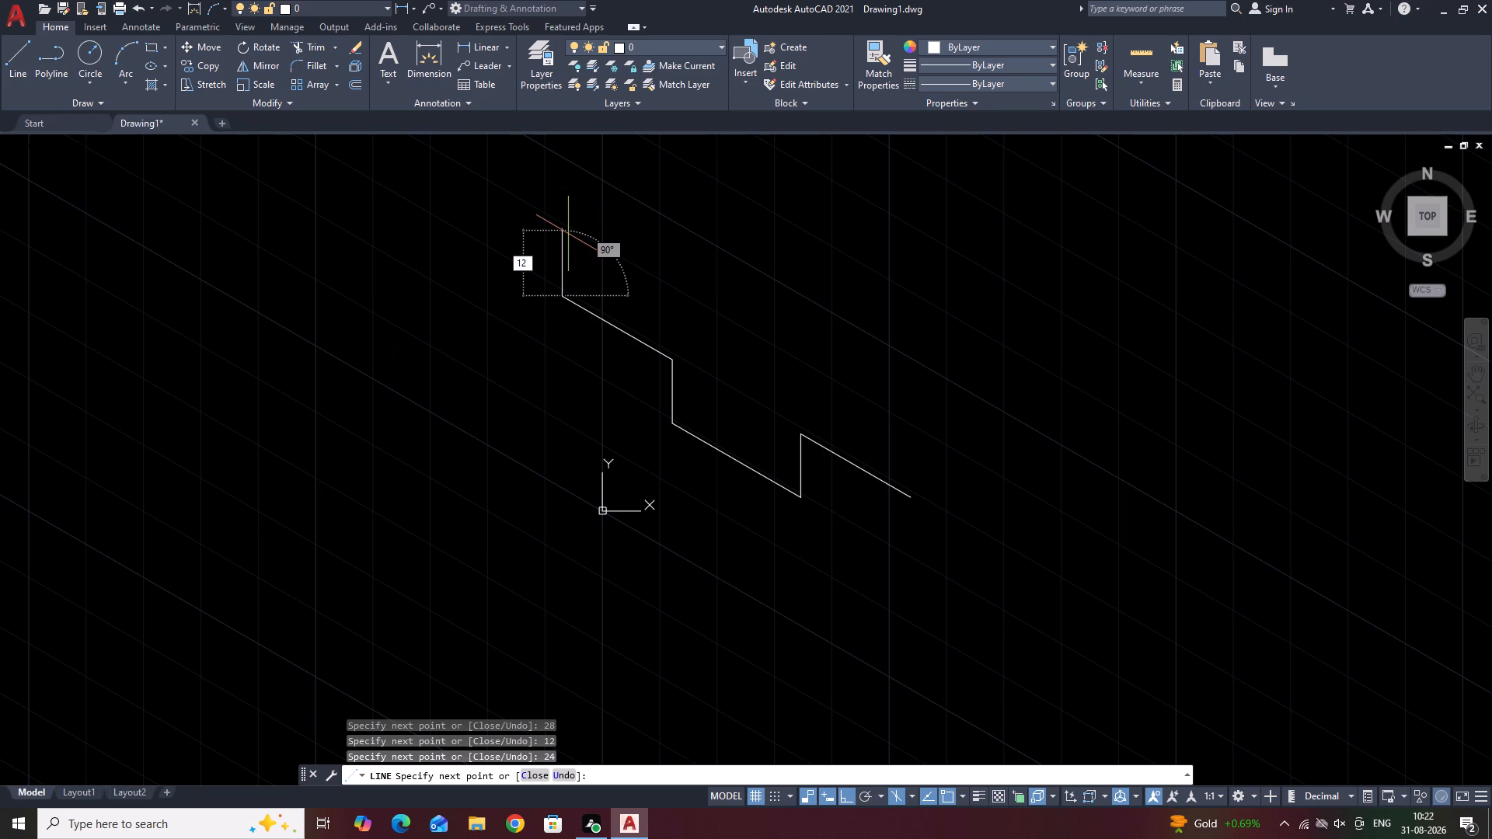
key("Return")
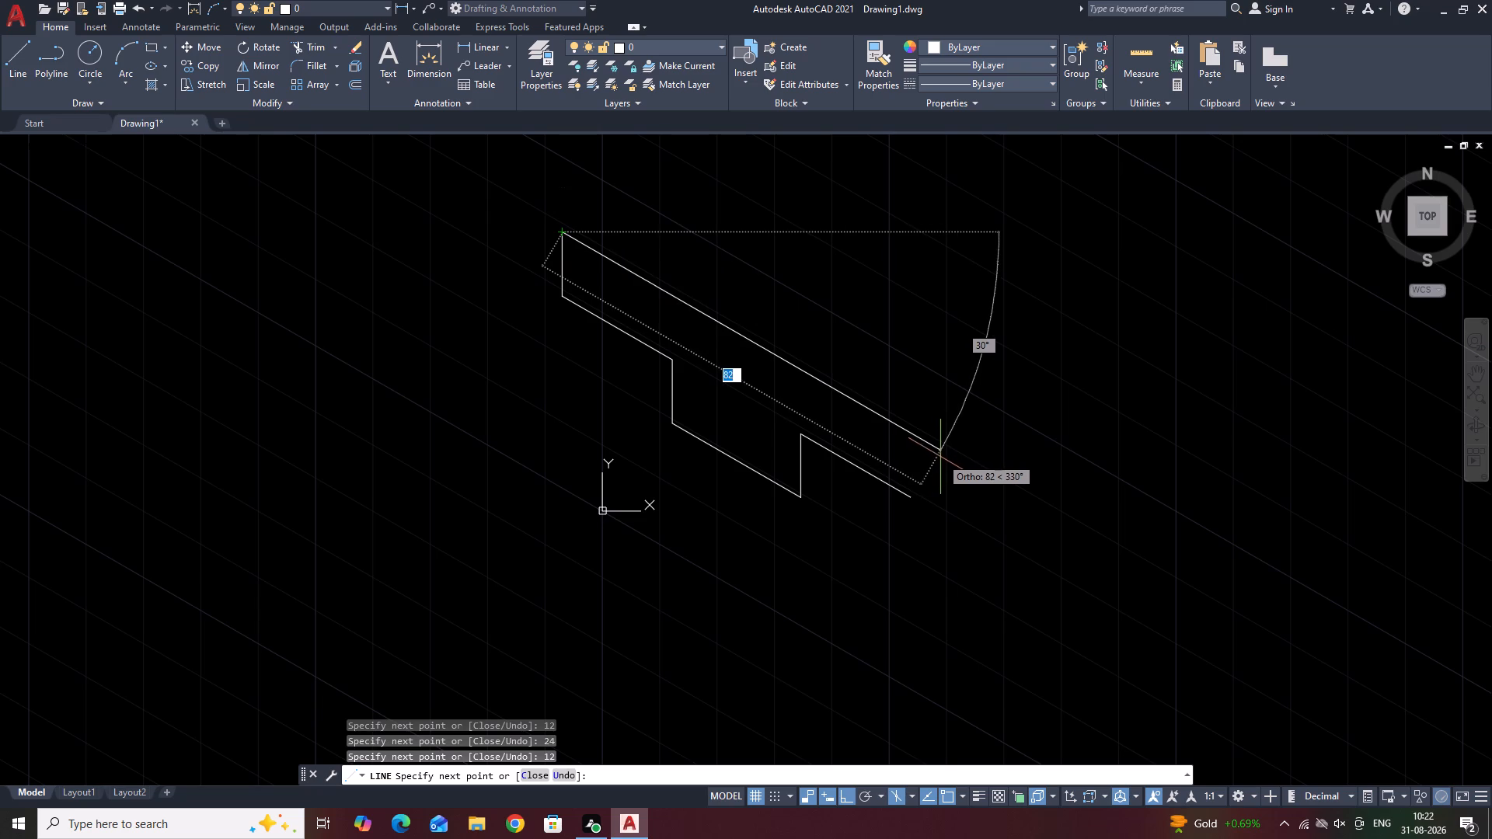
key("space")
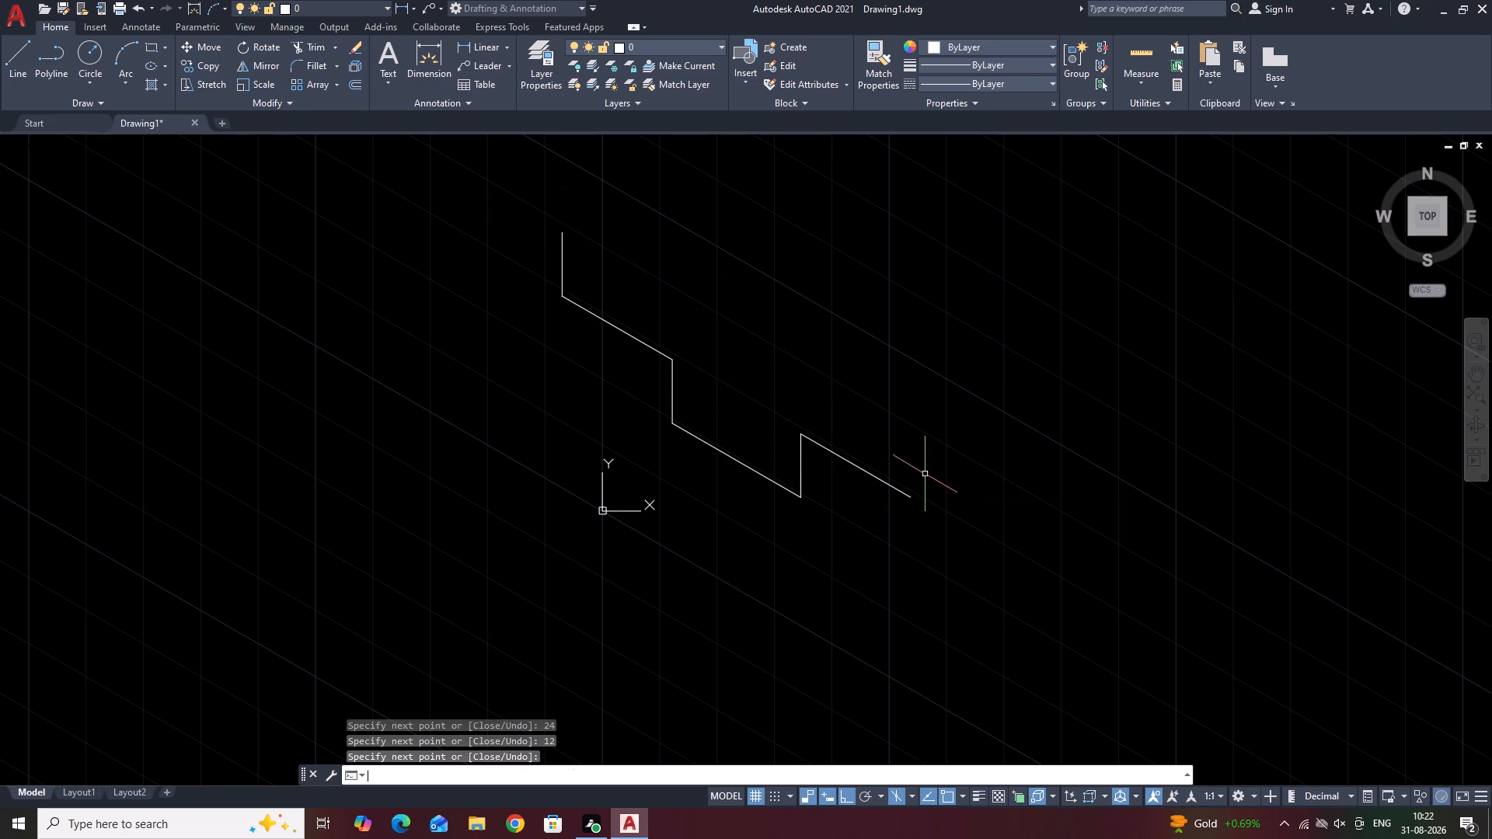
Close the profile with a line 12 straight up from its open lower end and a line back to its starting point.
key("space")
left_click(912, 495)
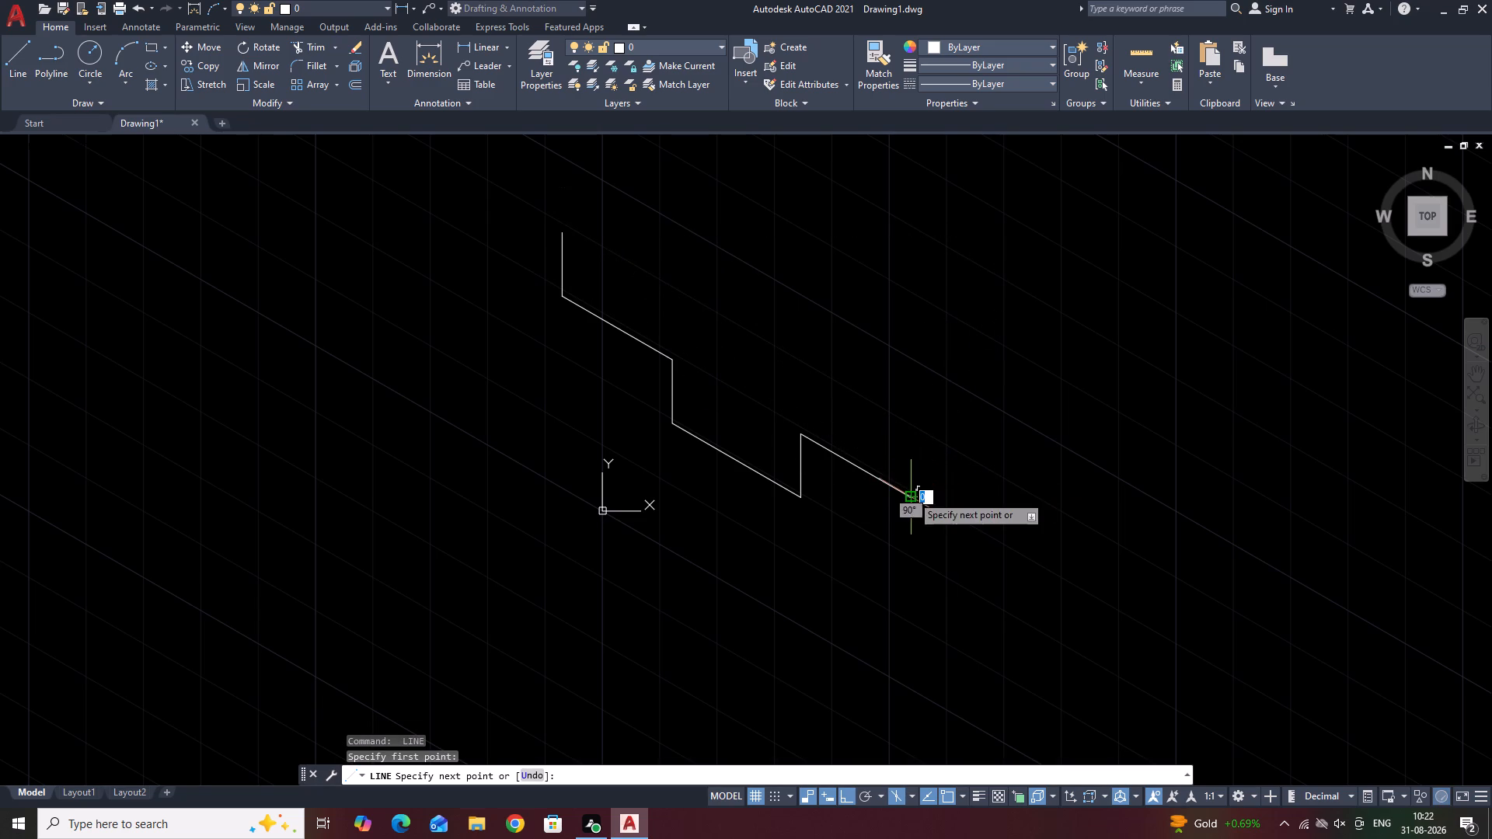
type("12")
key("Return")
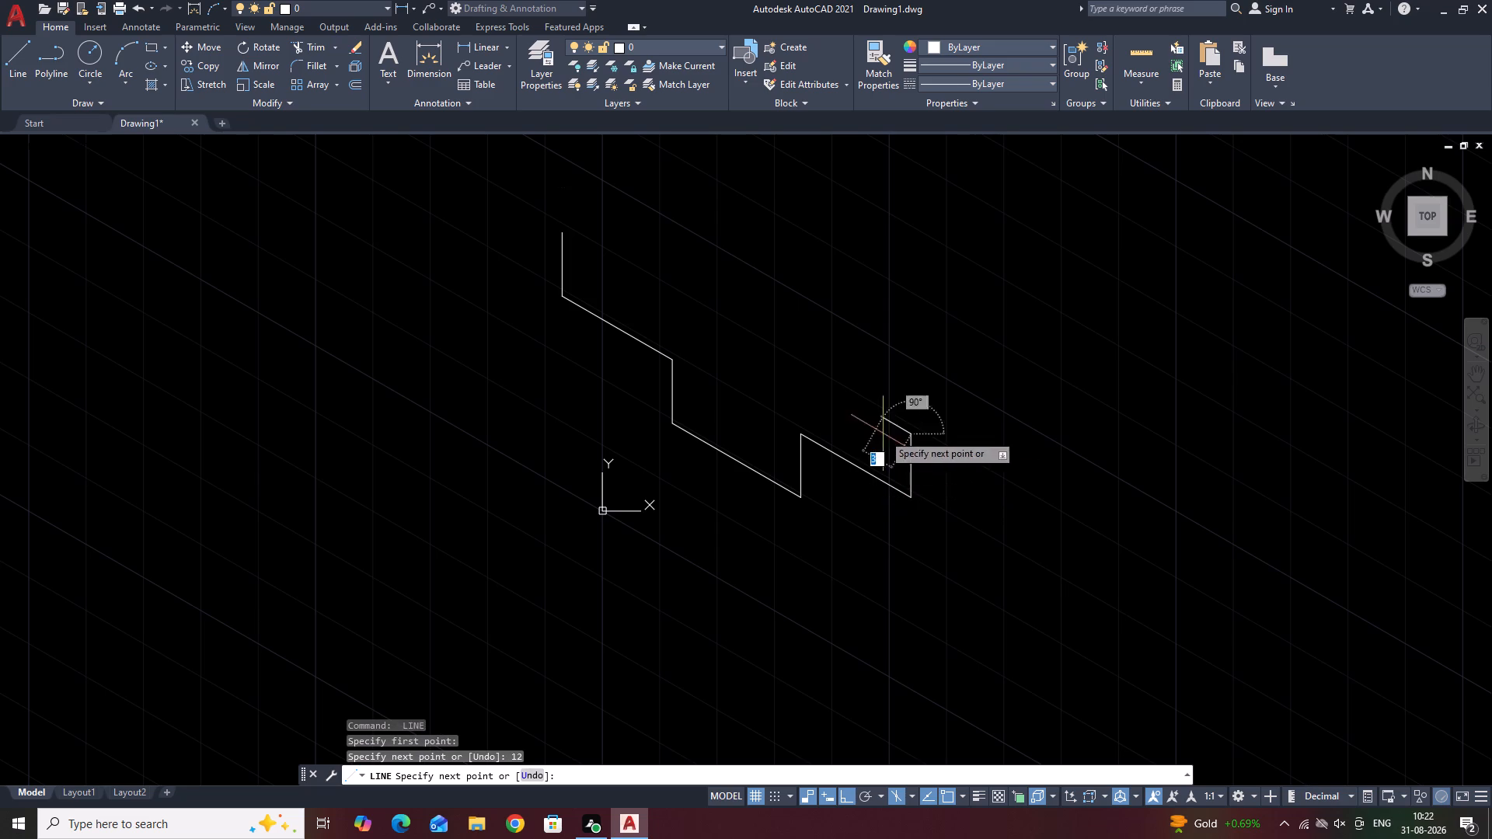
left_click(559, 235)
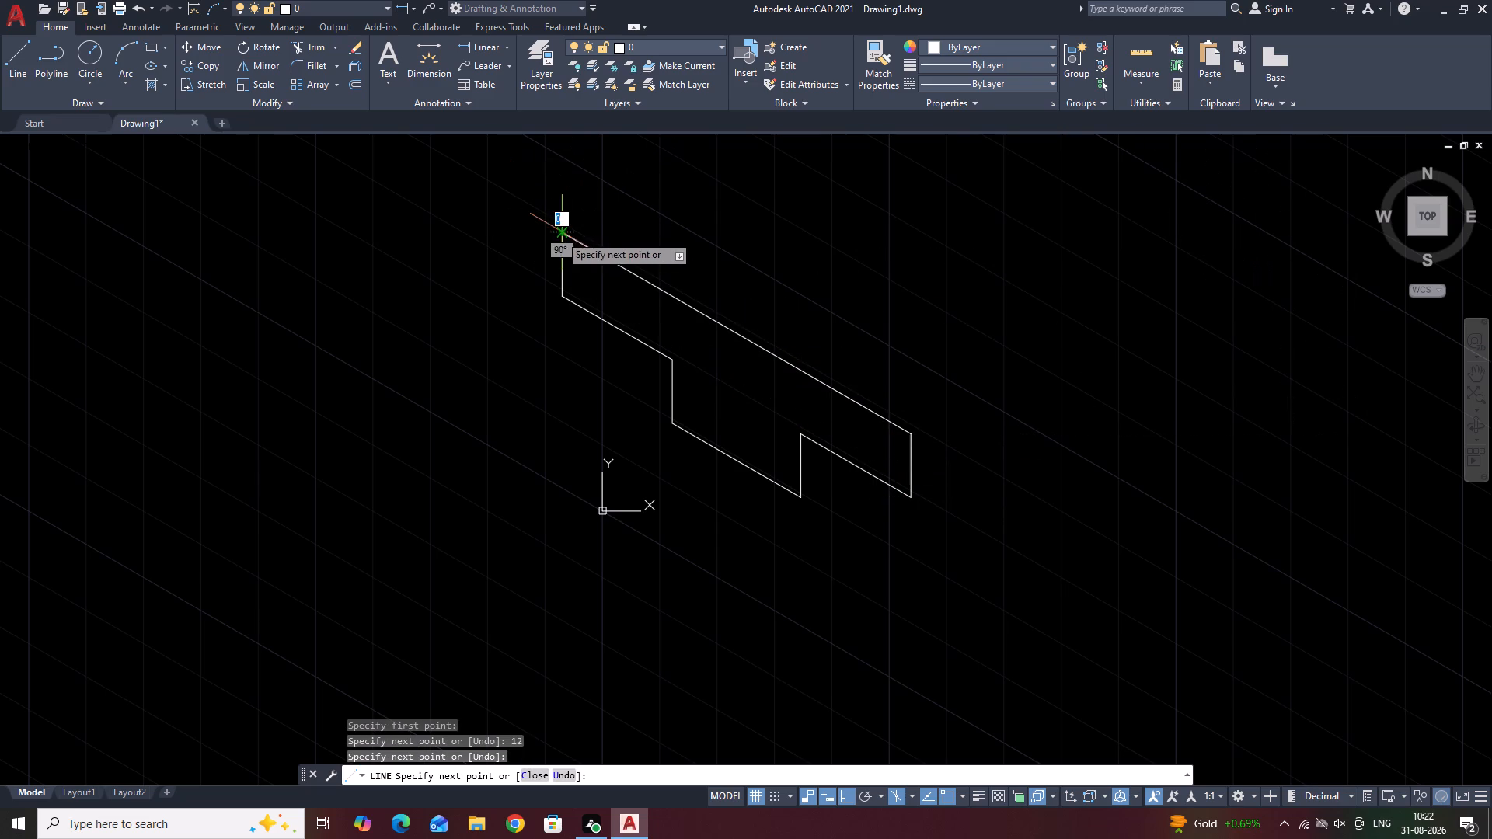
key("space")
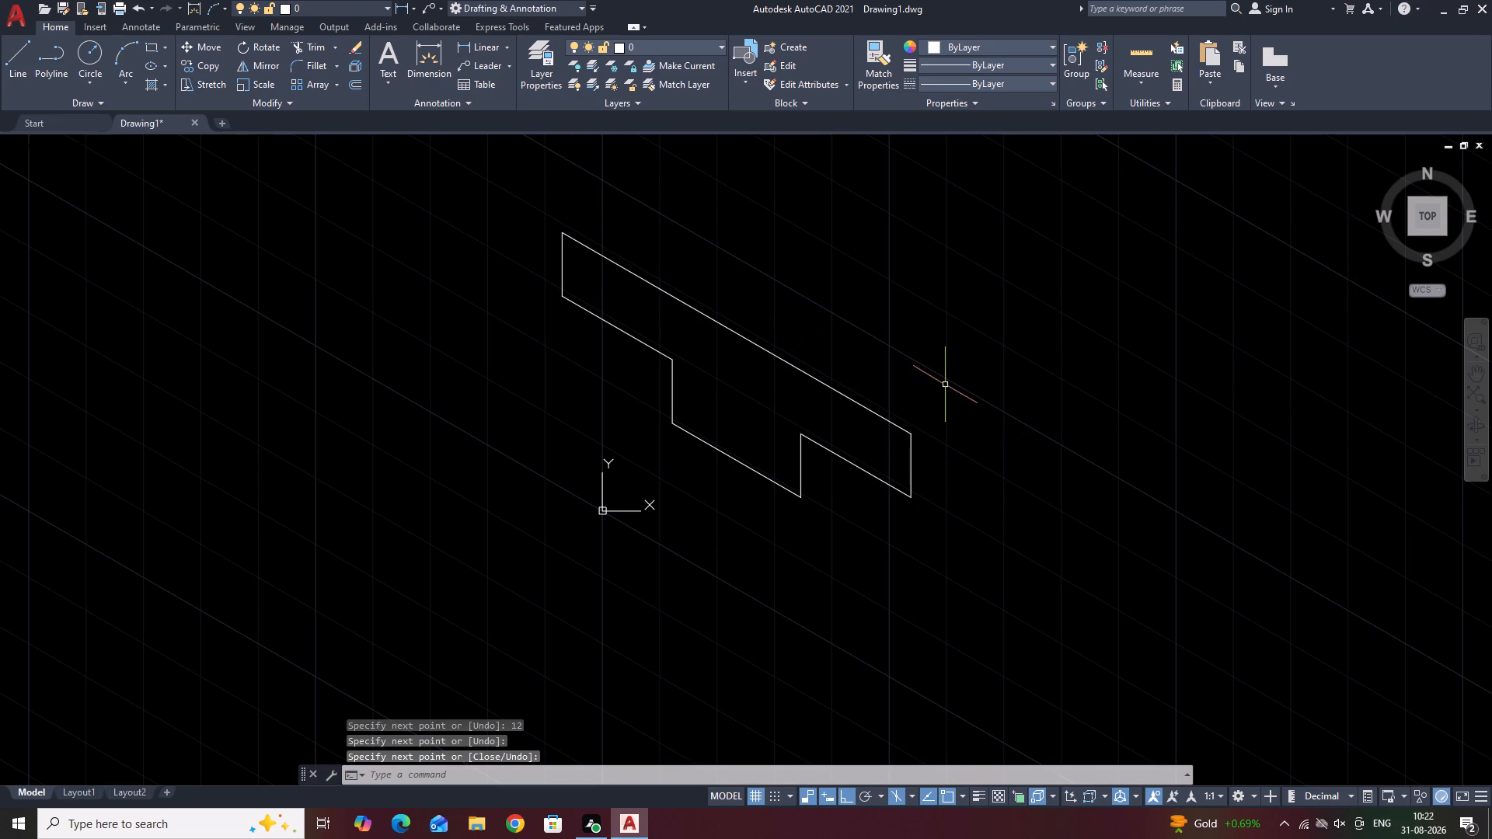
Move the UCS origin away from the profile along the 150° direction, into the empty area beyond its upper end.
middle_click_drag(949, 385, 880, 459)
scroll(952, 397, "down", 1)
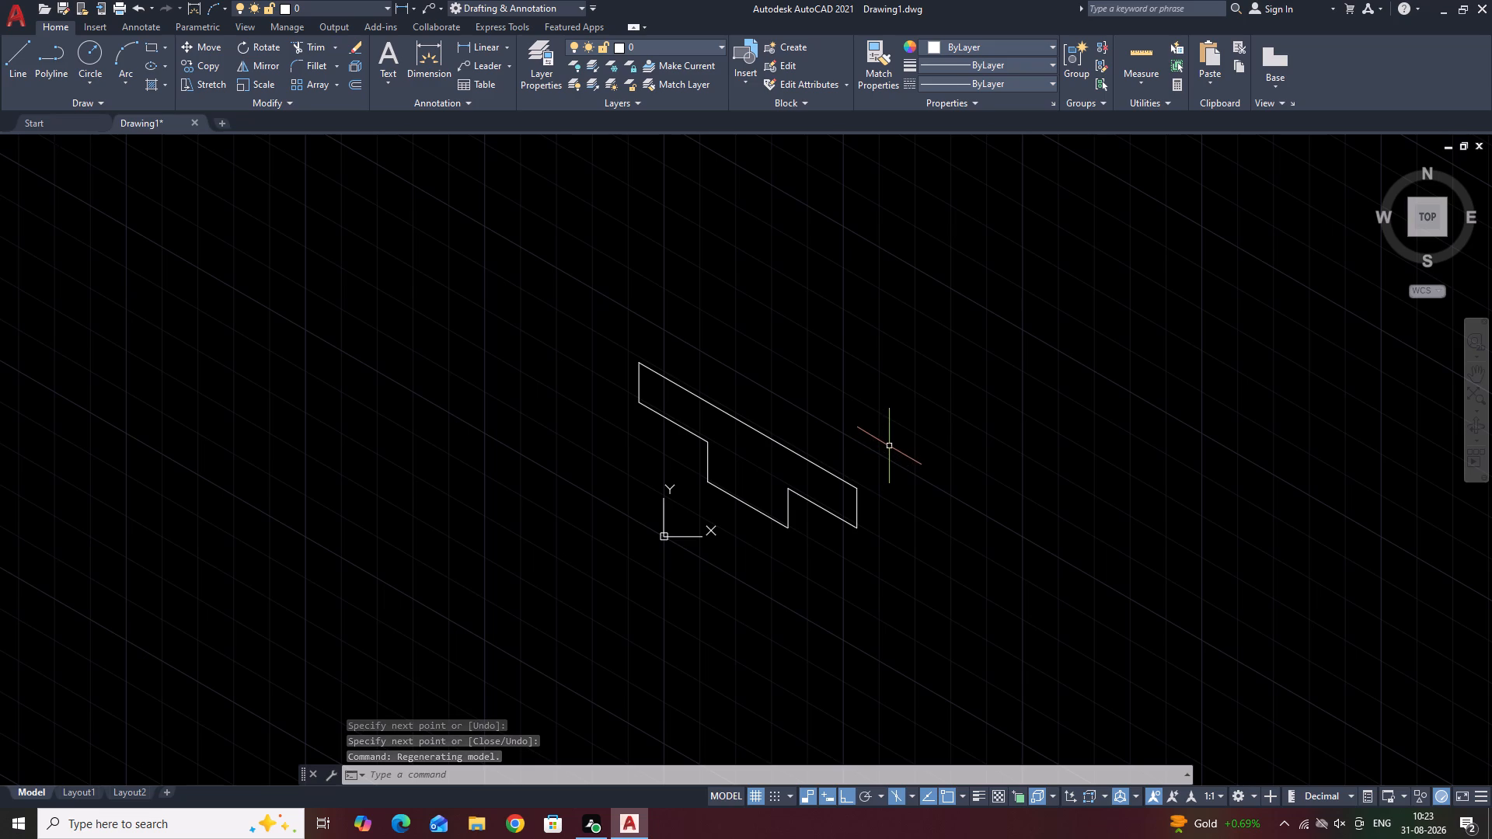
scroll(891, 444, "up", 1)
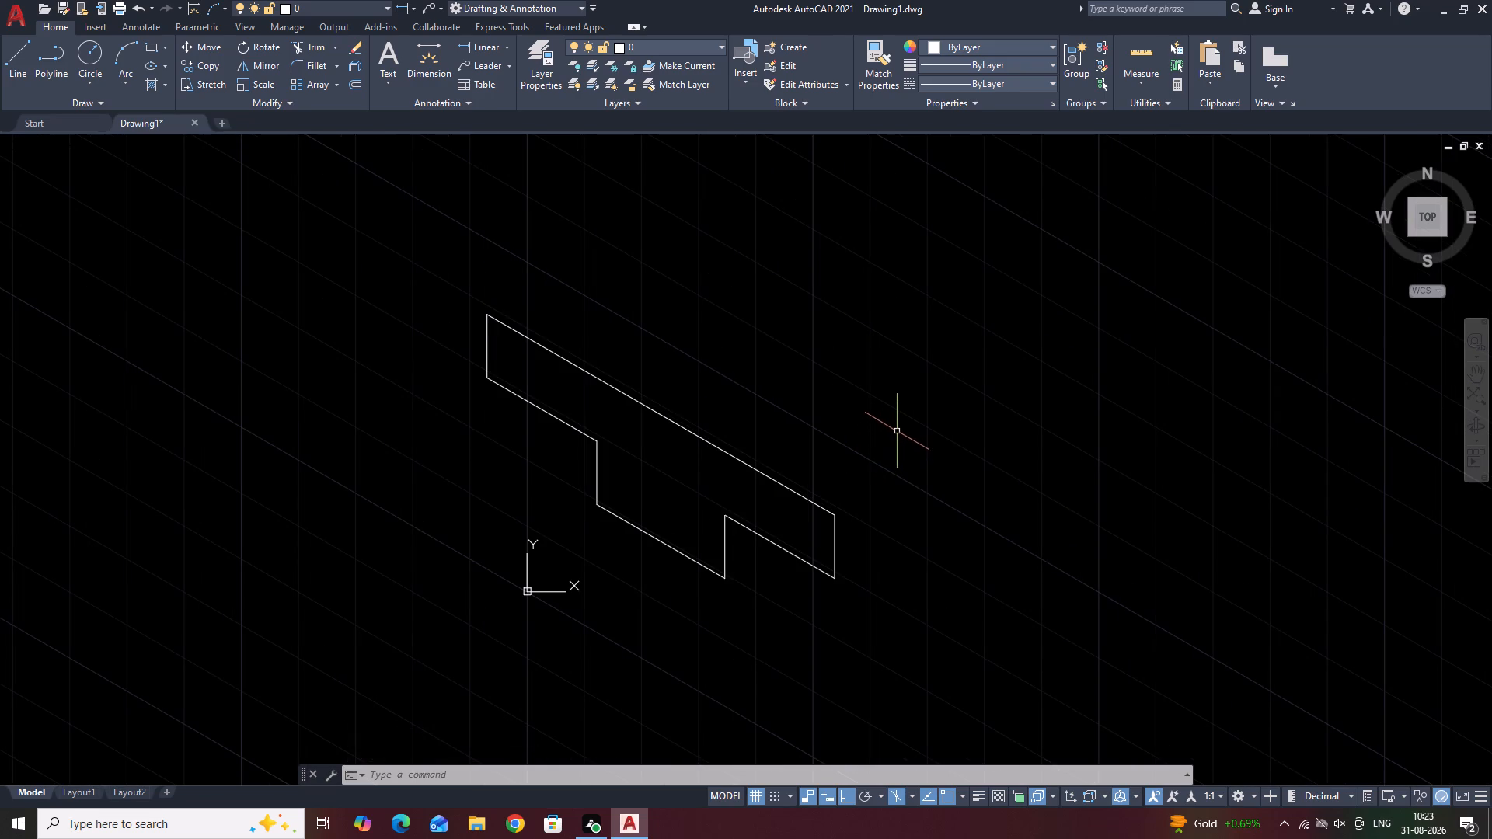
scroll(859, 394, "up", 1)
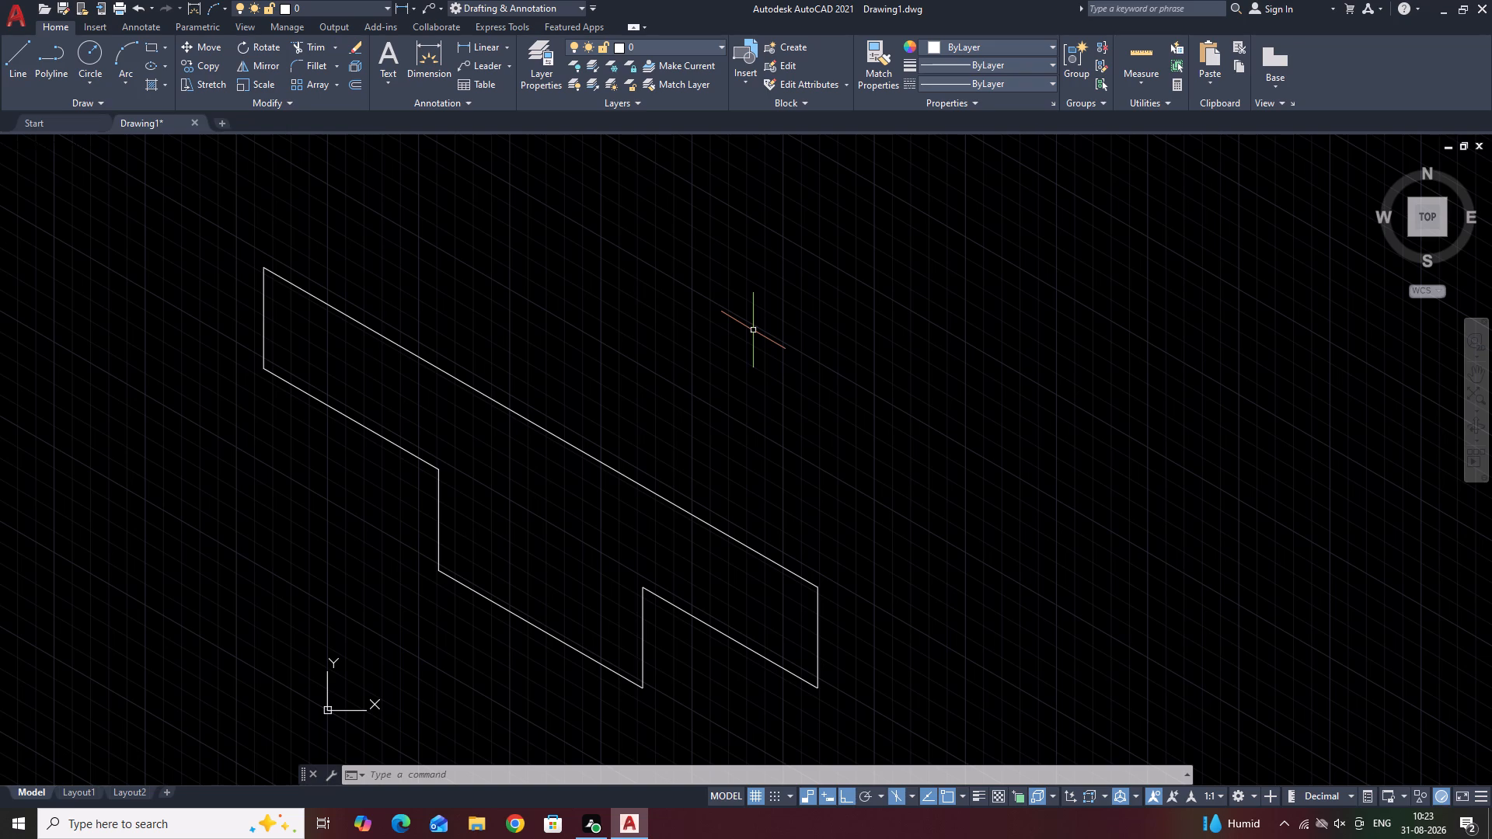
scroll(753, 330, "down", 1)
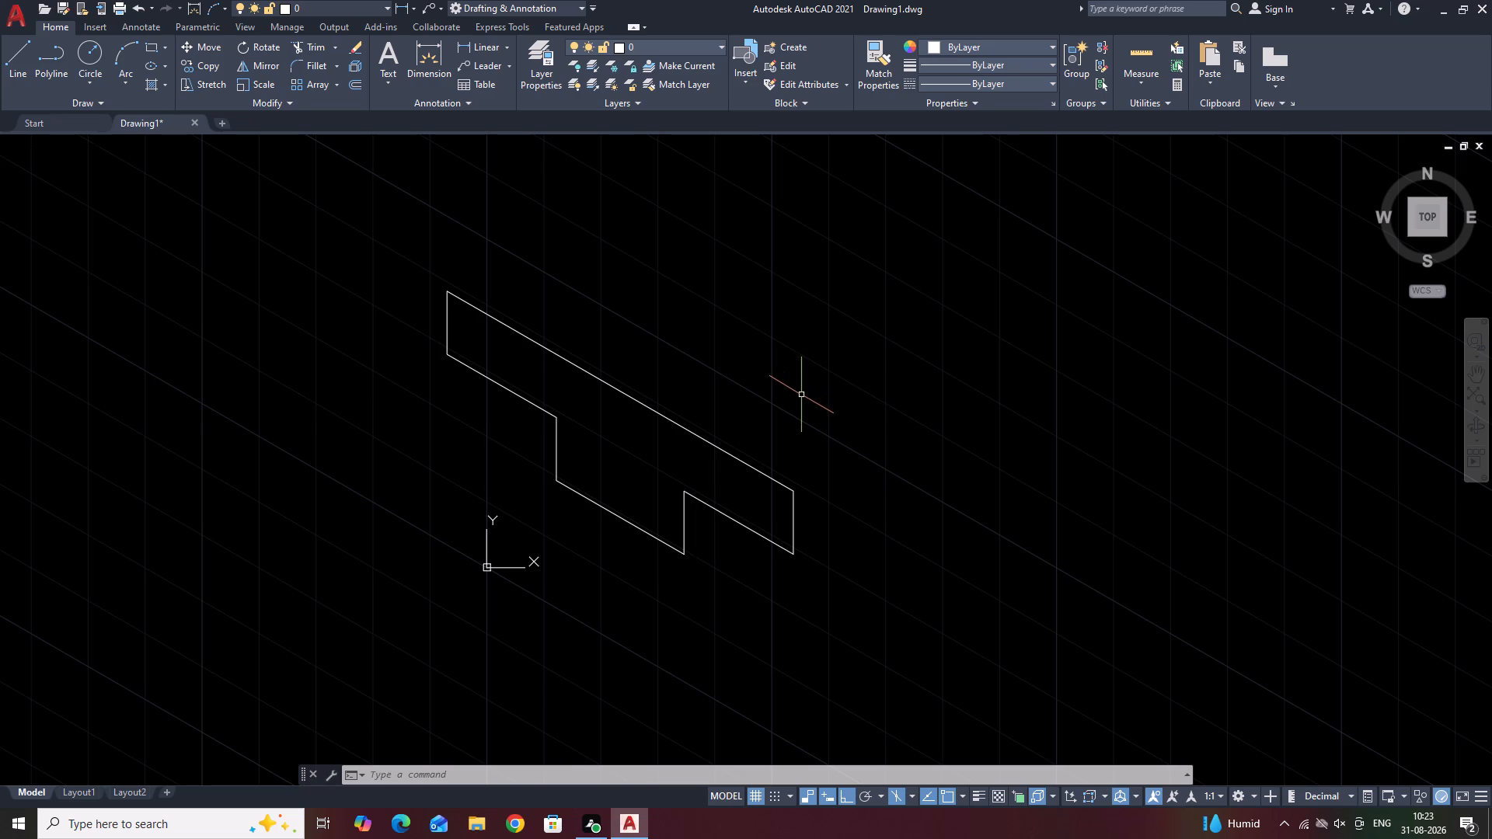
scroll(876, 469, "down", 2)
scroll(878, 460, "up", 1)
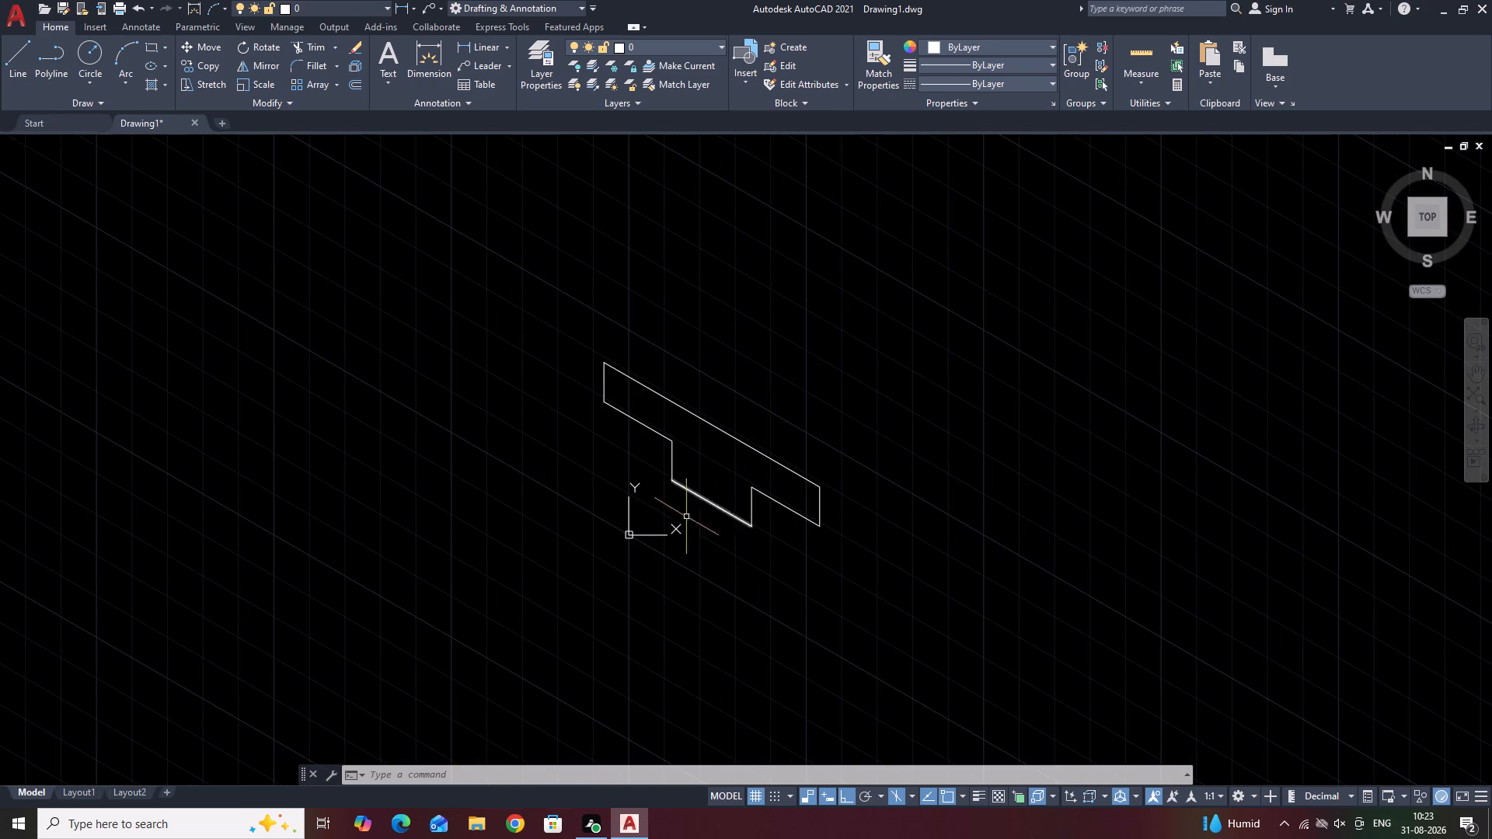
left_click(629, 526)
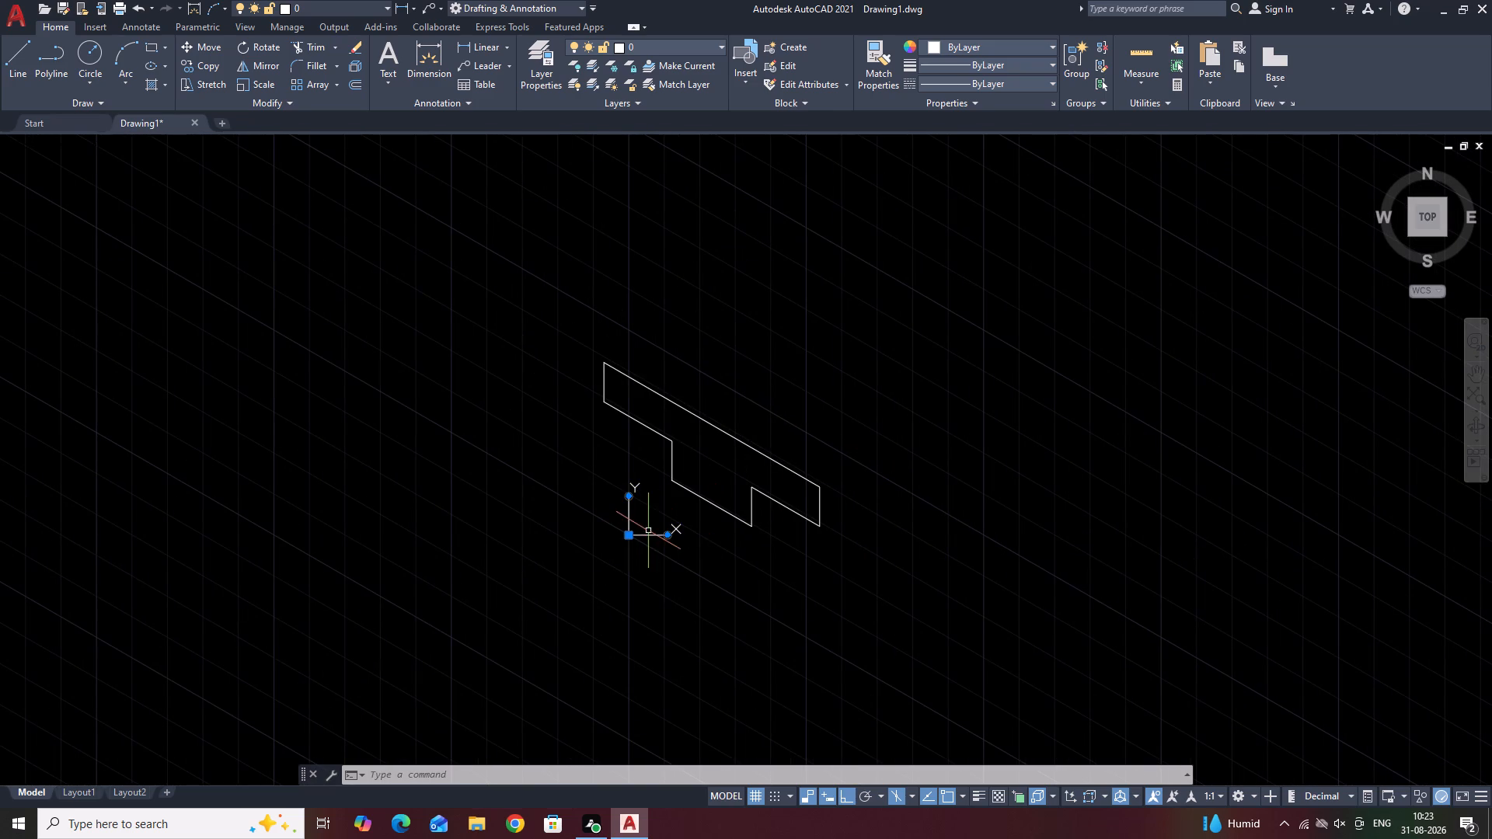
left_click(628, 535)
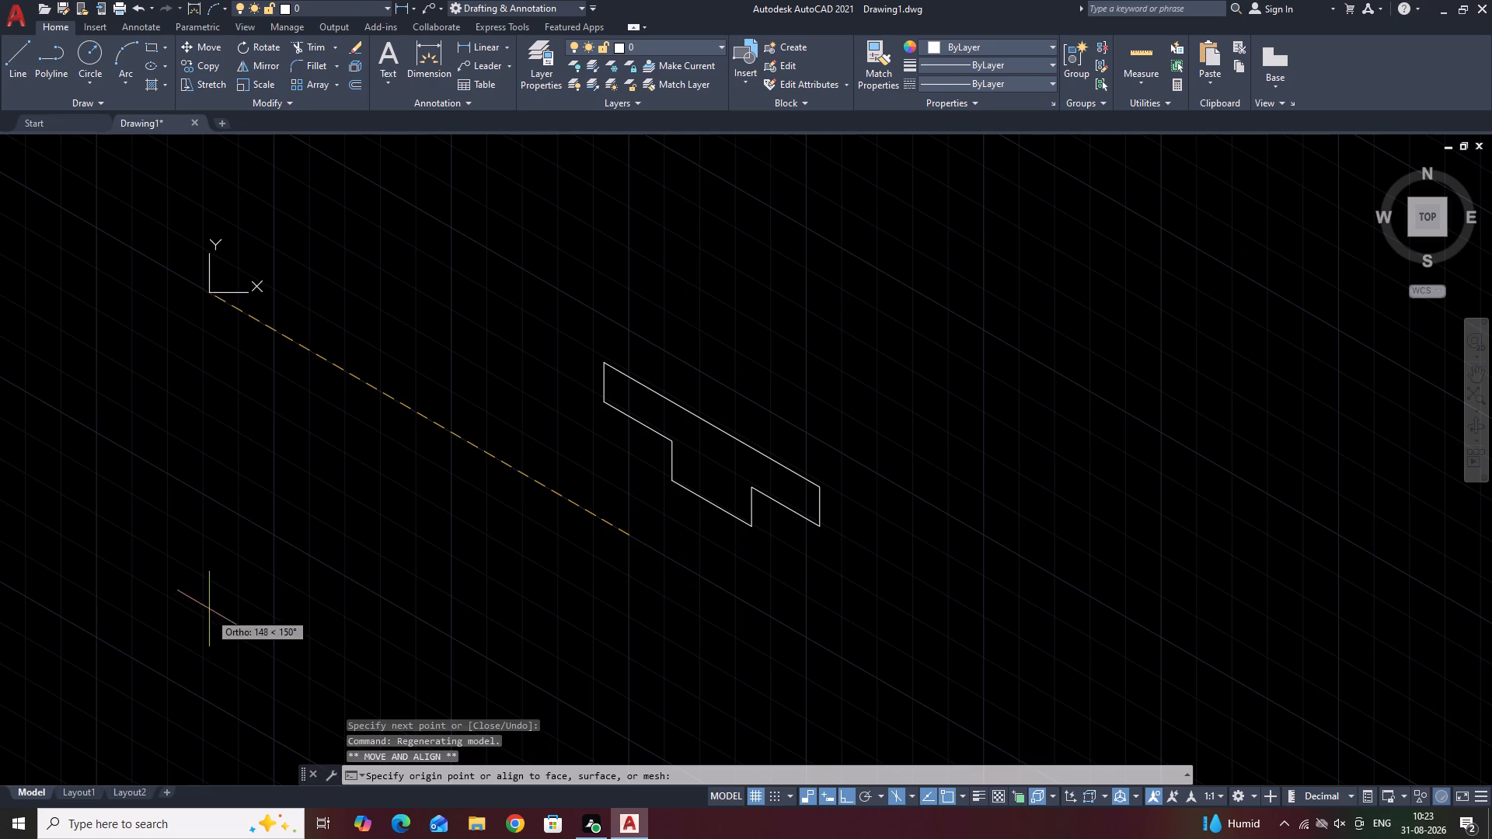
left_click(229, 444)
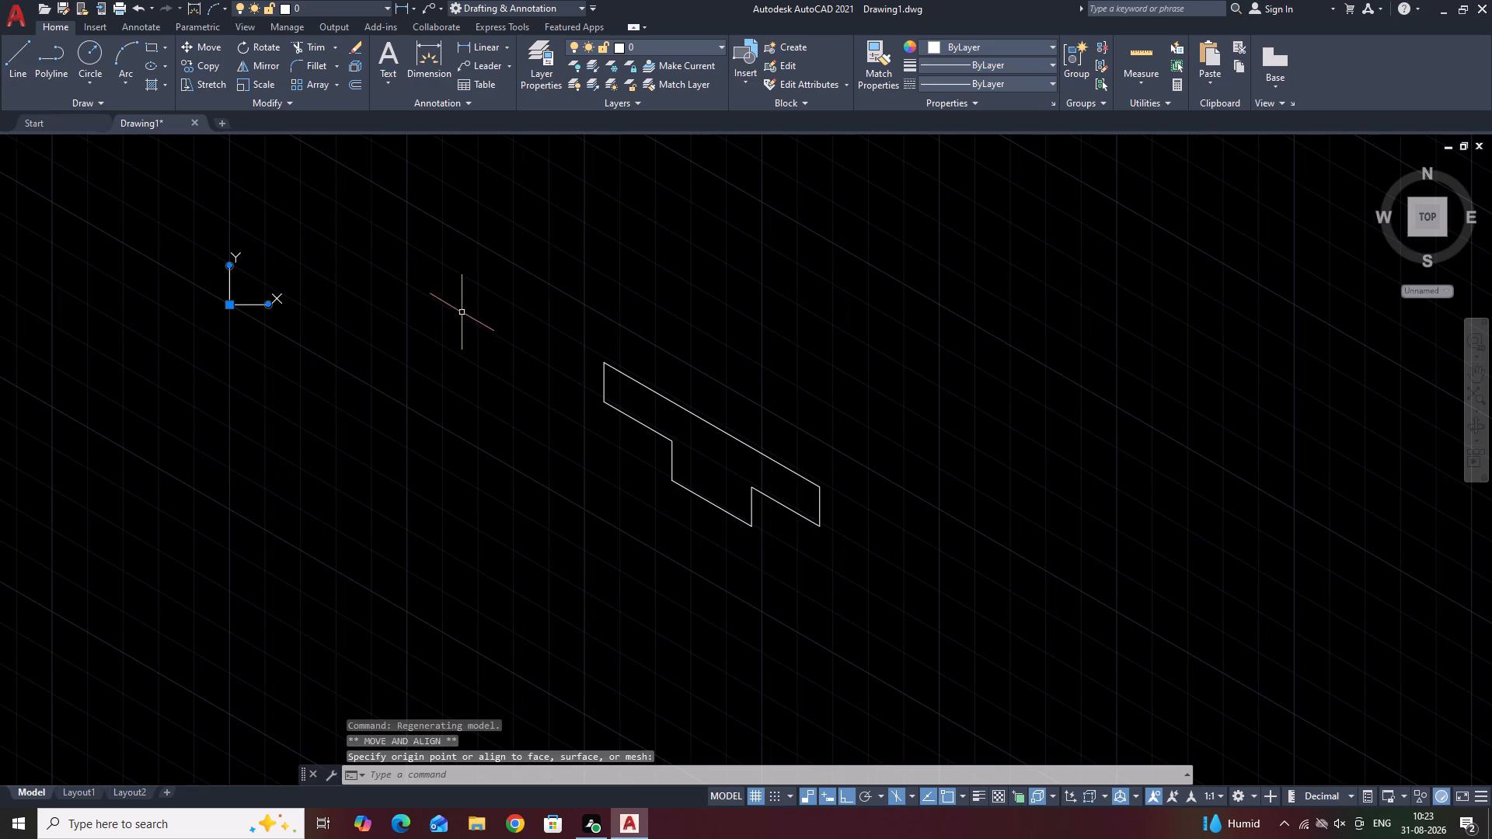
From the lower end of the profile's long top edge, draw lines 150 at 30° on the top isoplane and 12 straight up on the right isoplane.
scroll(709, 369, "up", 1)
scroll(711, 370, "down", 1)
middle_click_drag(712, 371, 729, 305)
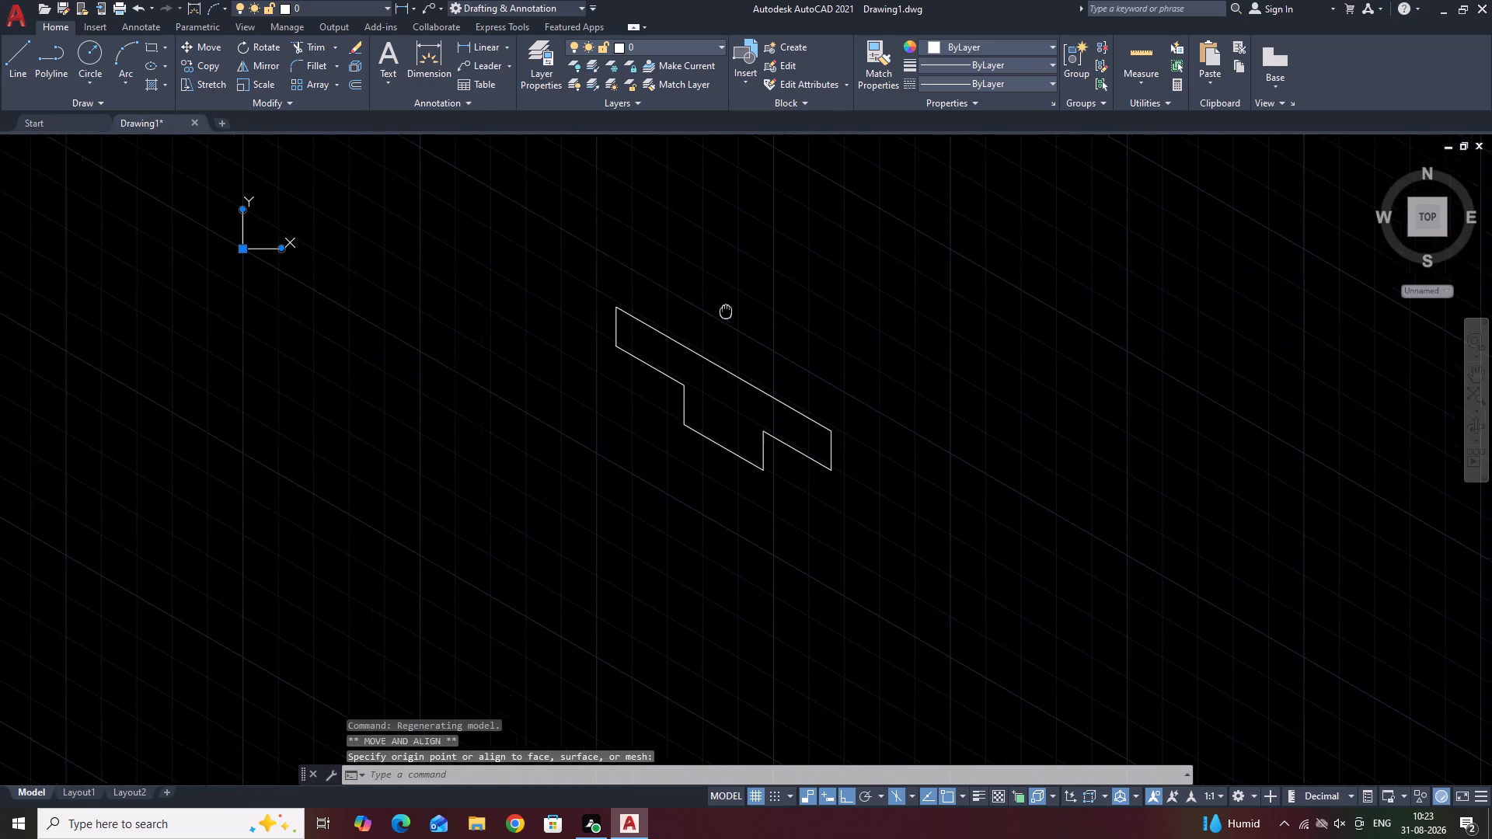
middle_click_drag(729, 305, 730, 305)
scroll(711, 431, "up", 1)
middle_click_drag(733, 404, 696, 486)
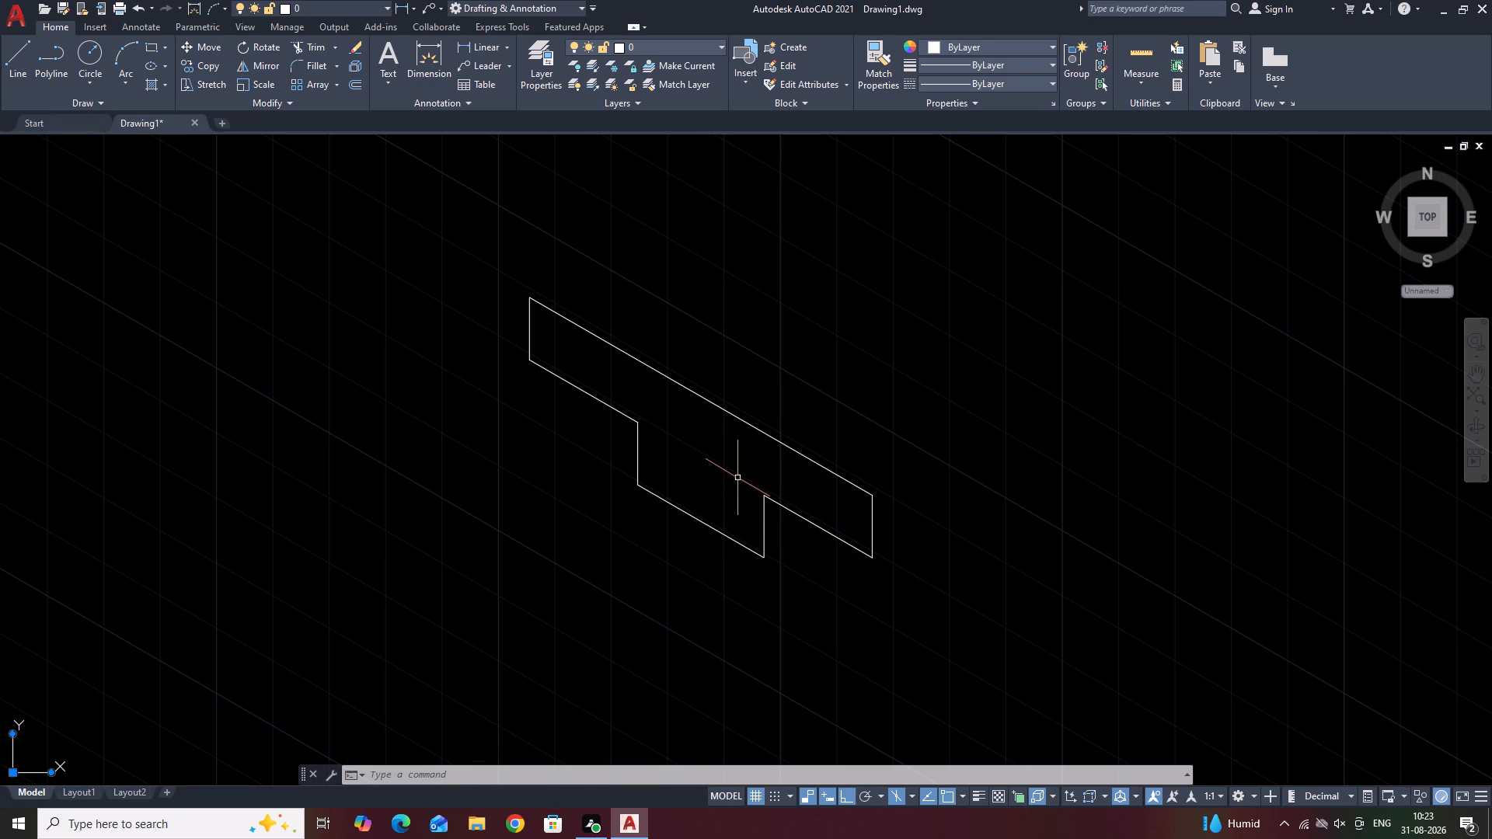
middle_click_drag(918, 406, 866, 483)
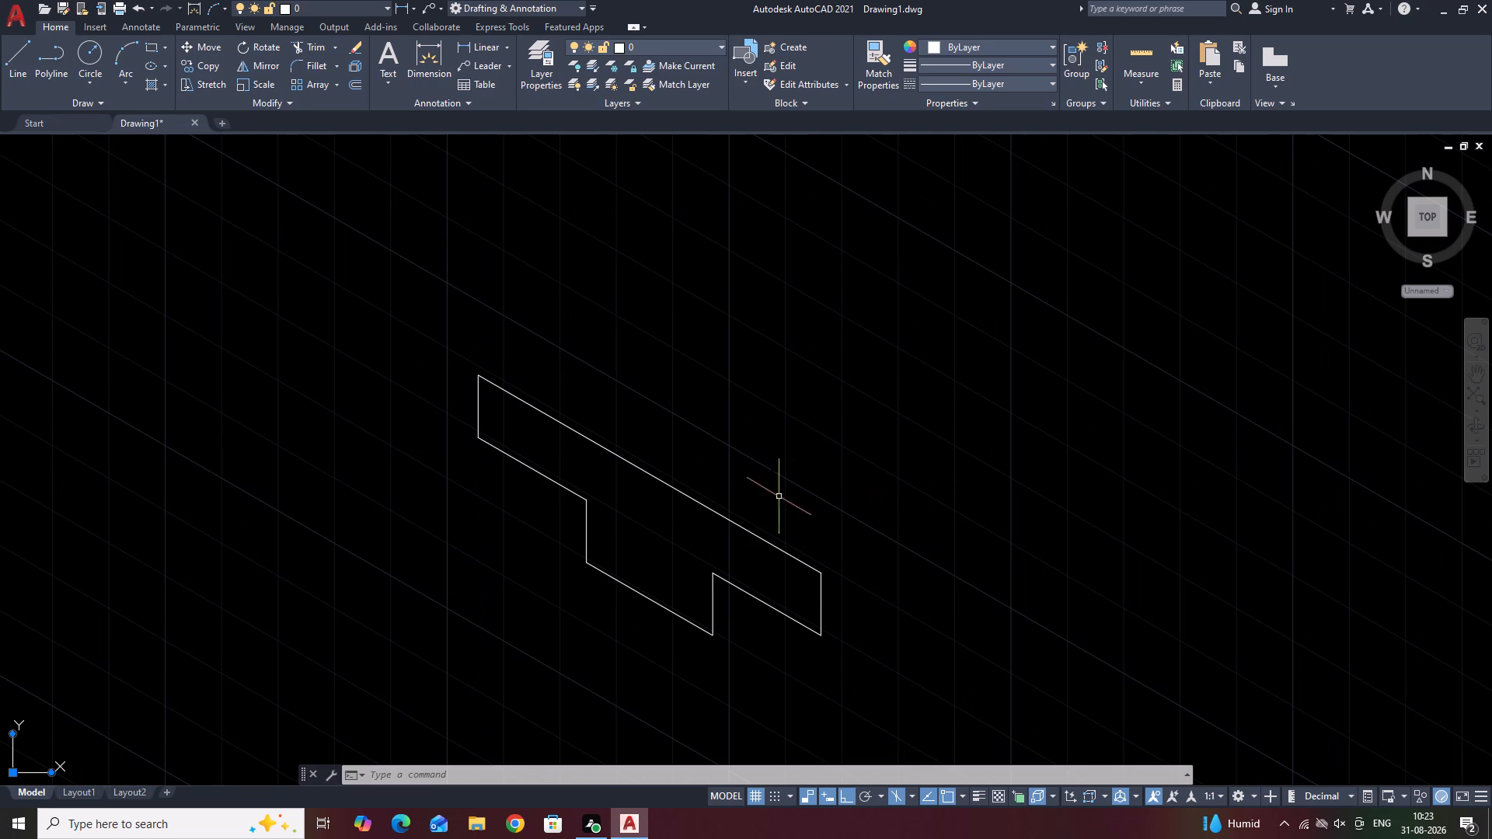
left_click(10, 55)
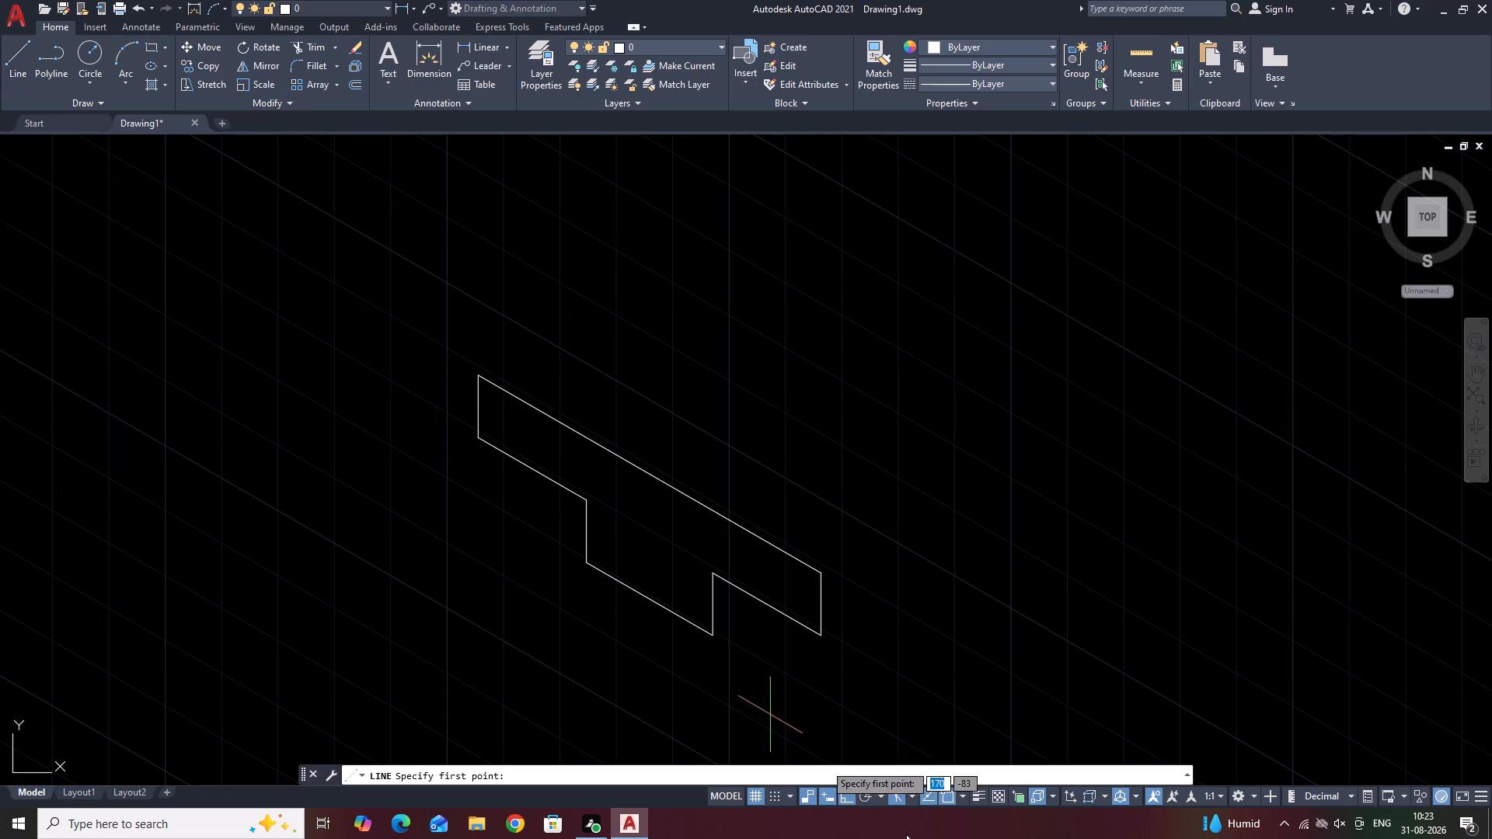
left_click(819, 570)
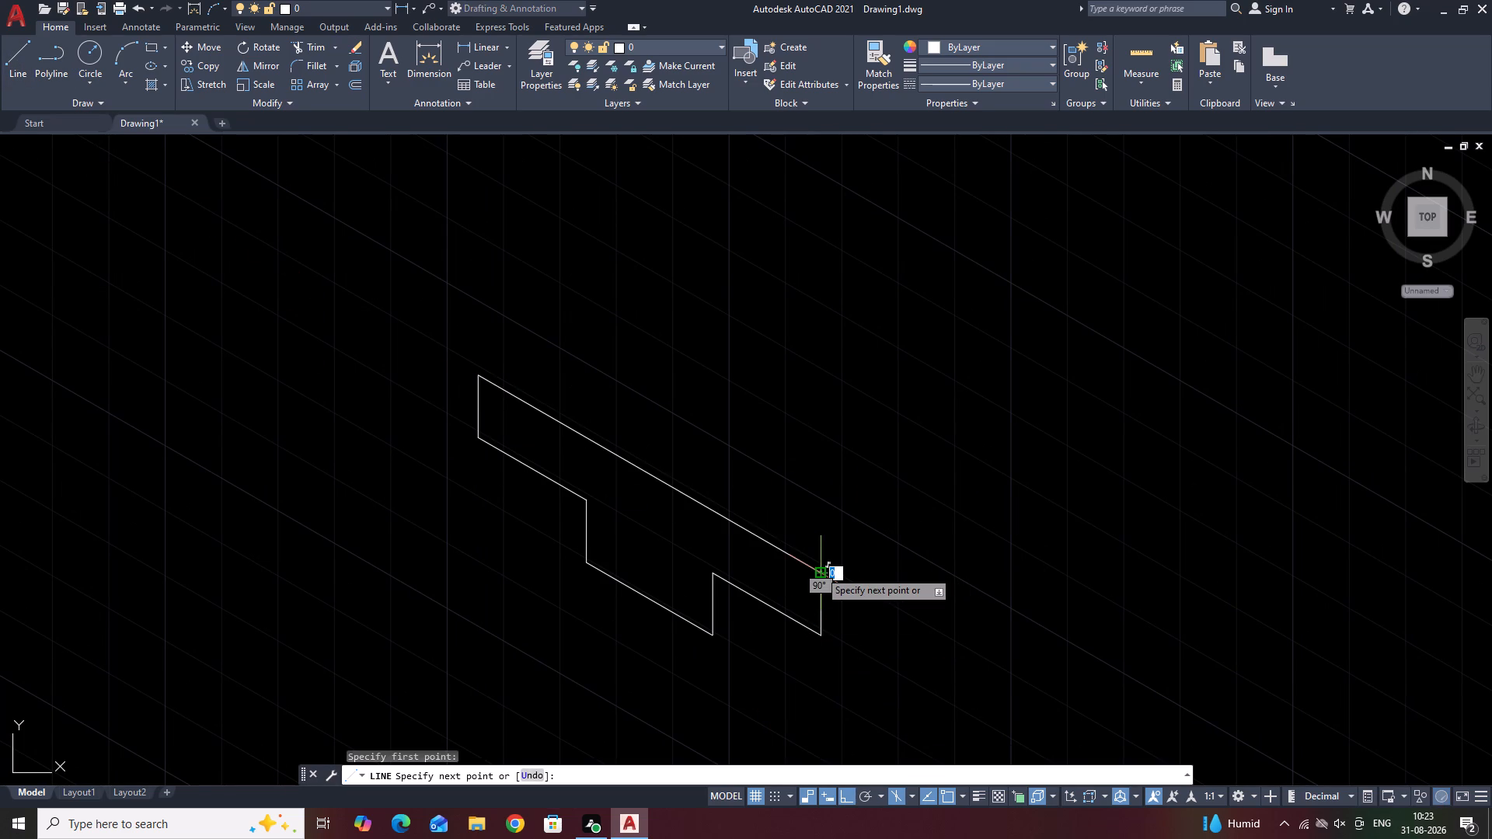
key("F5")
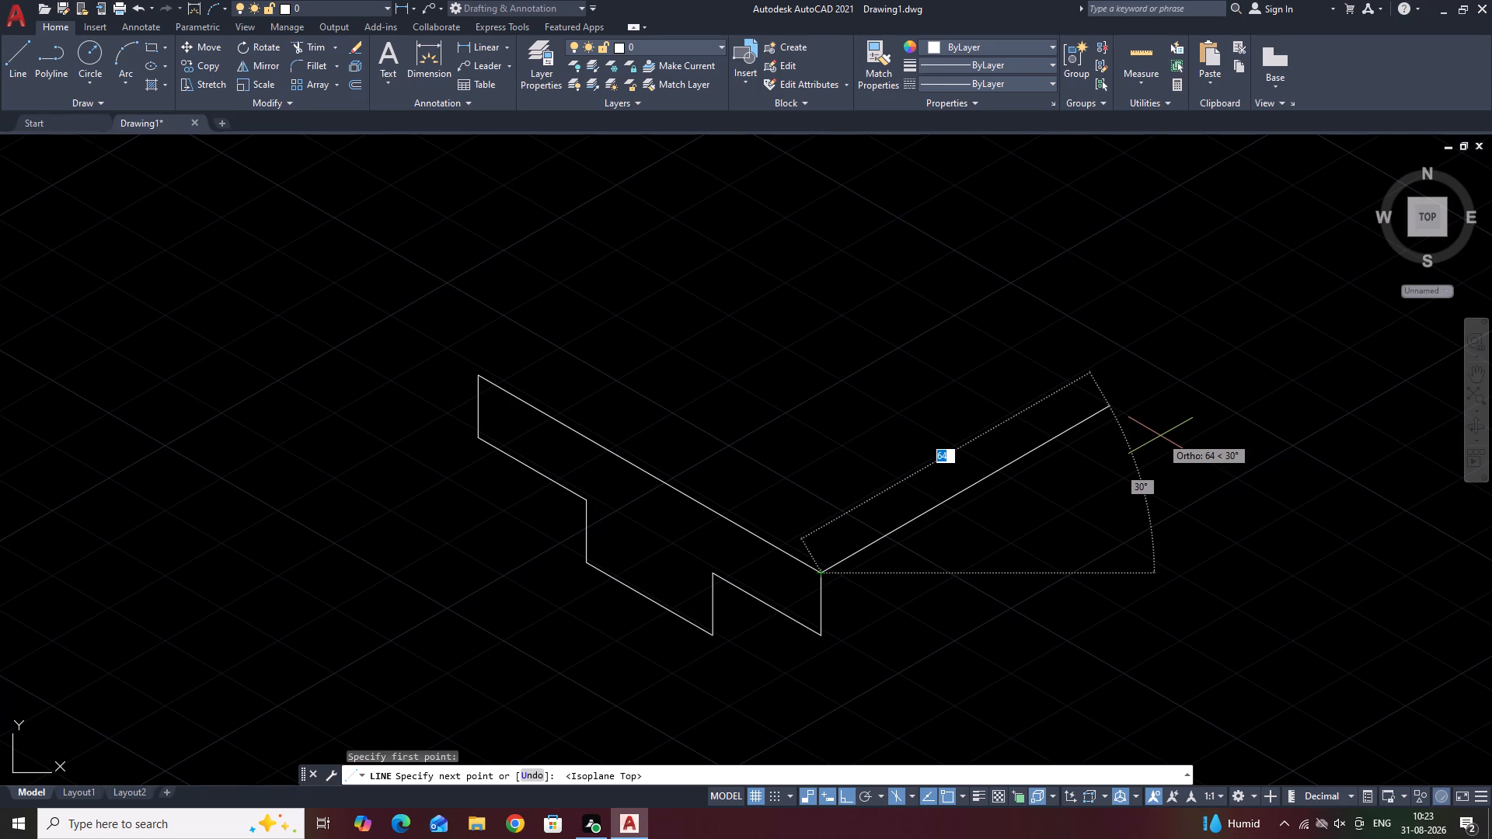
type("150")
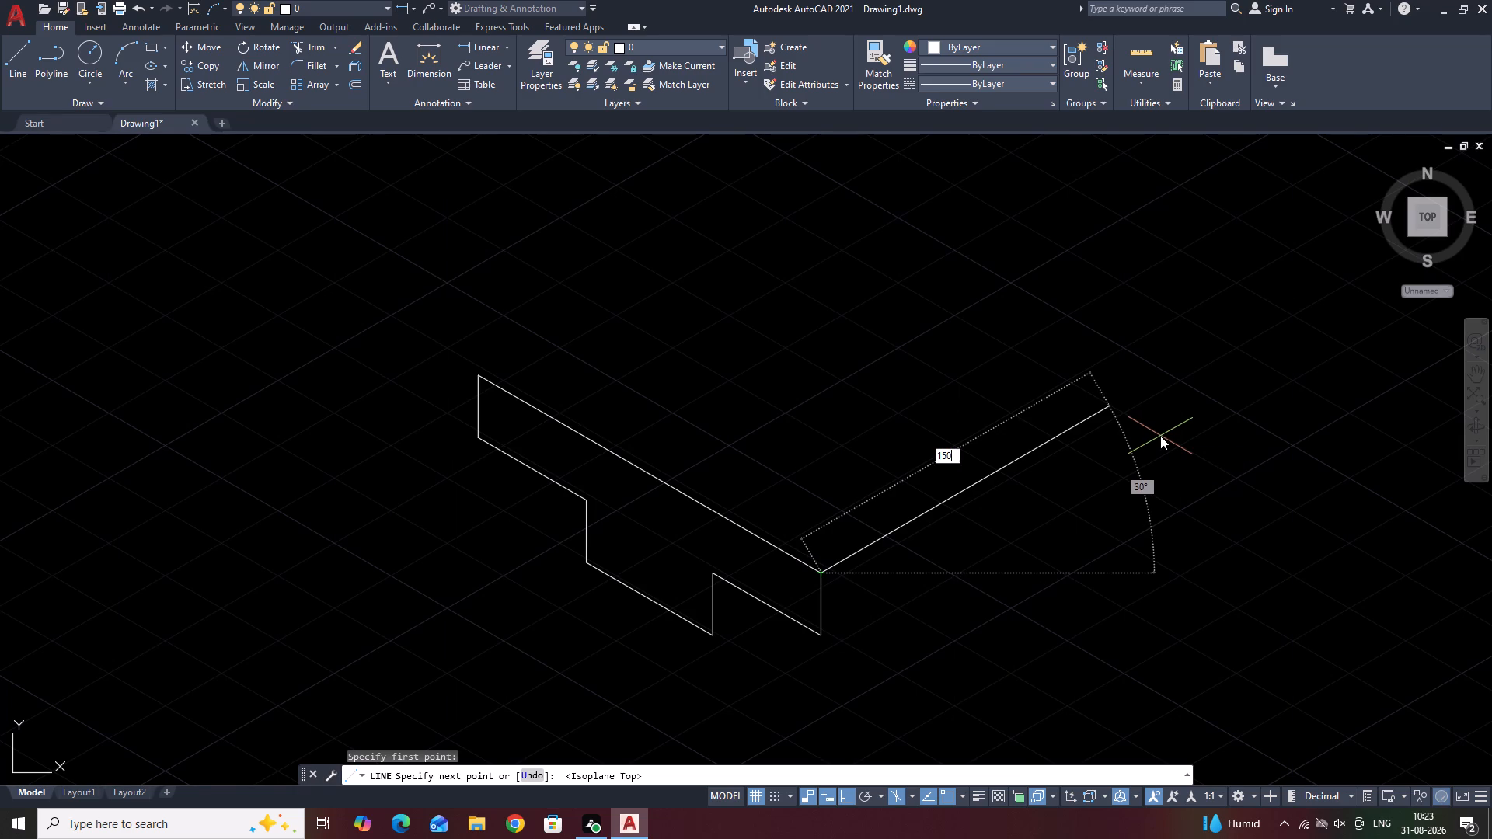
key("Return")
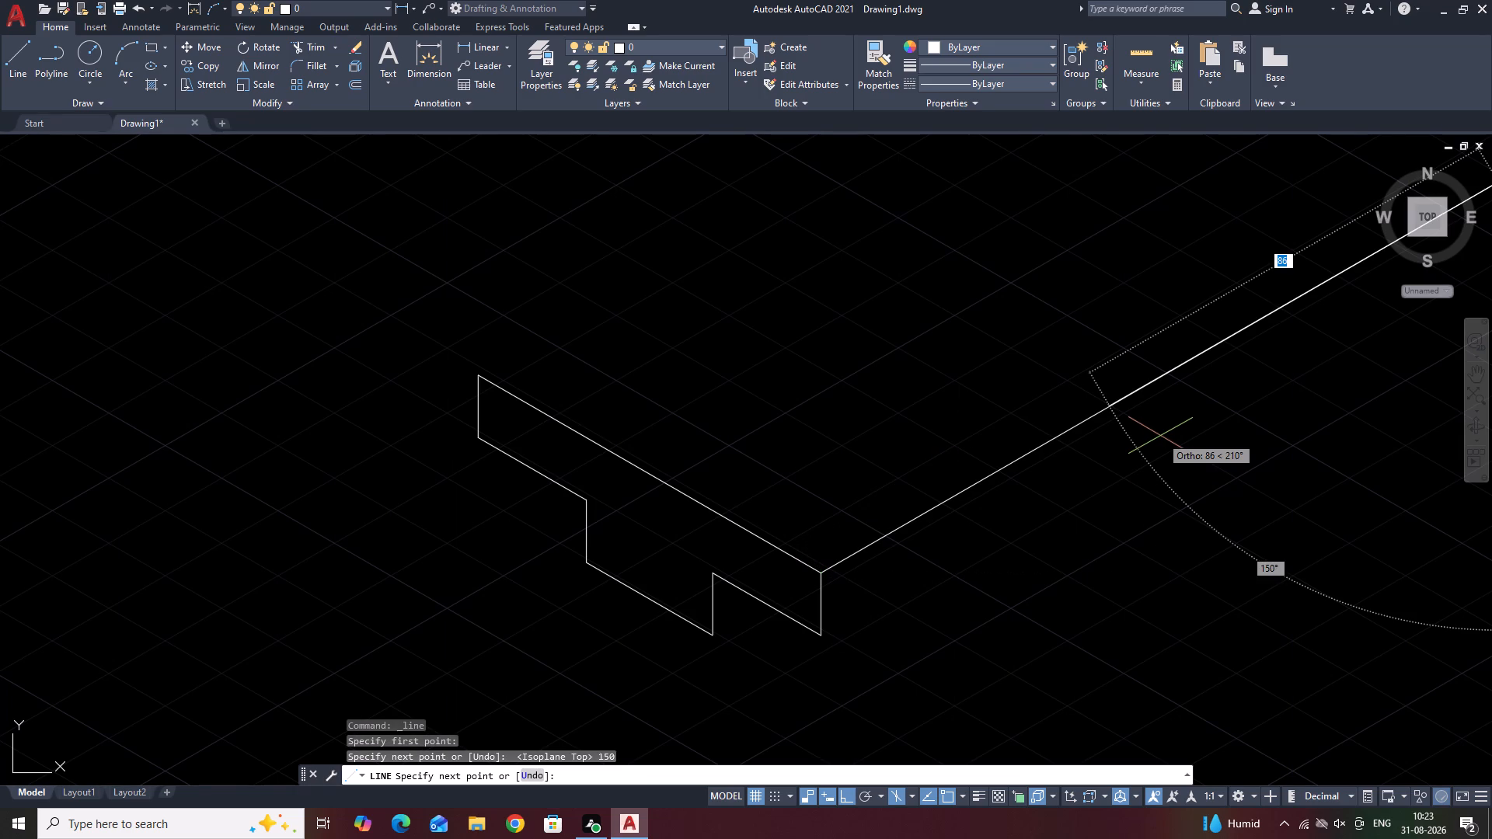
scroll(1208, 451, "down", 3)
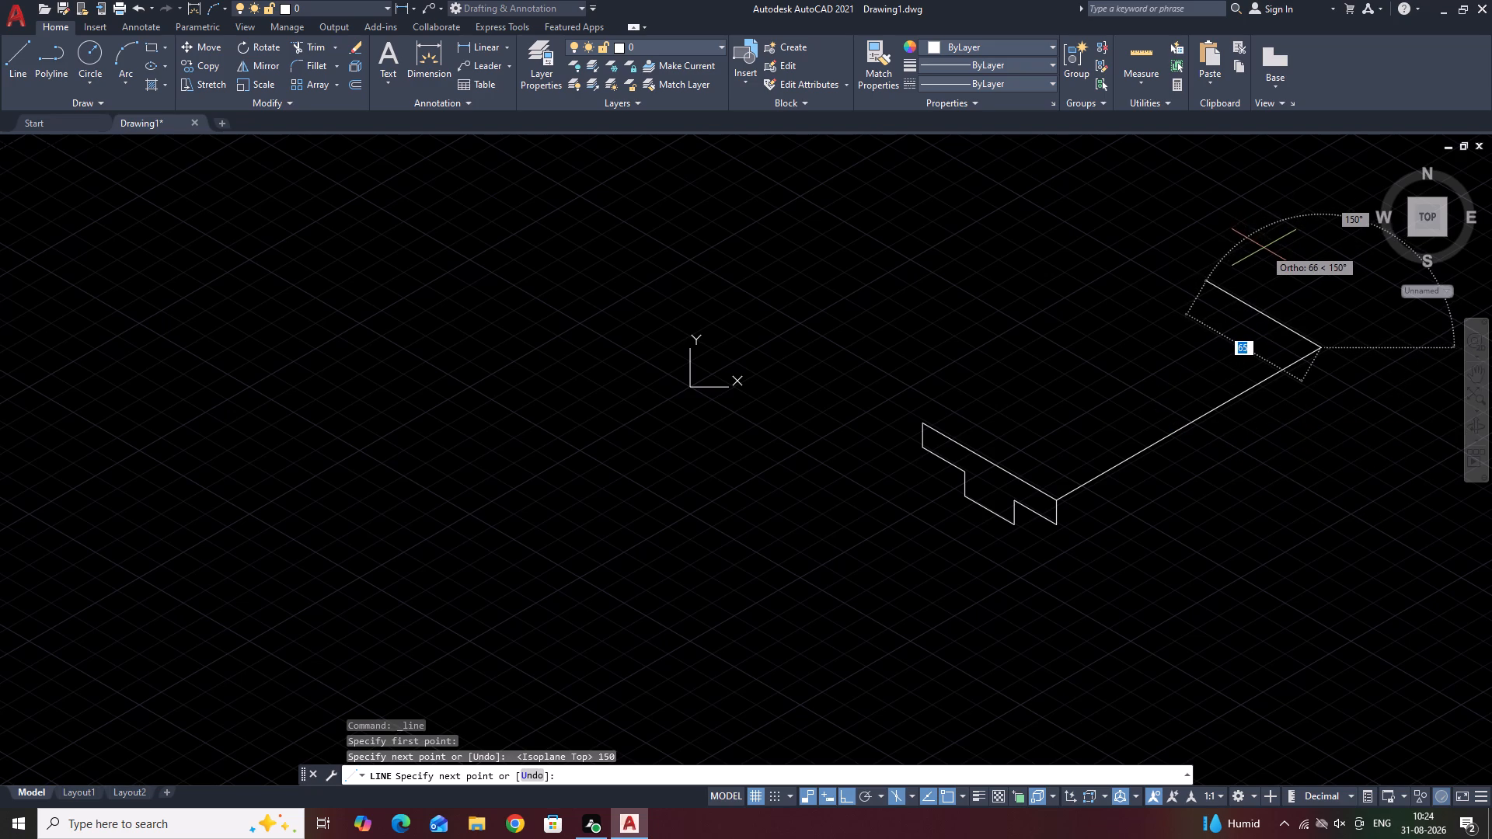
key("F5")
type("12")
key("Return")
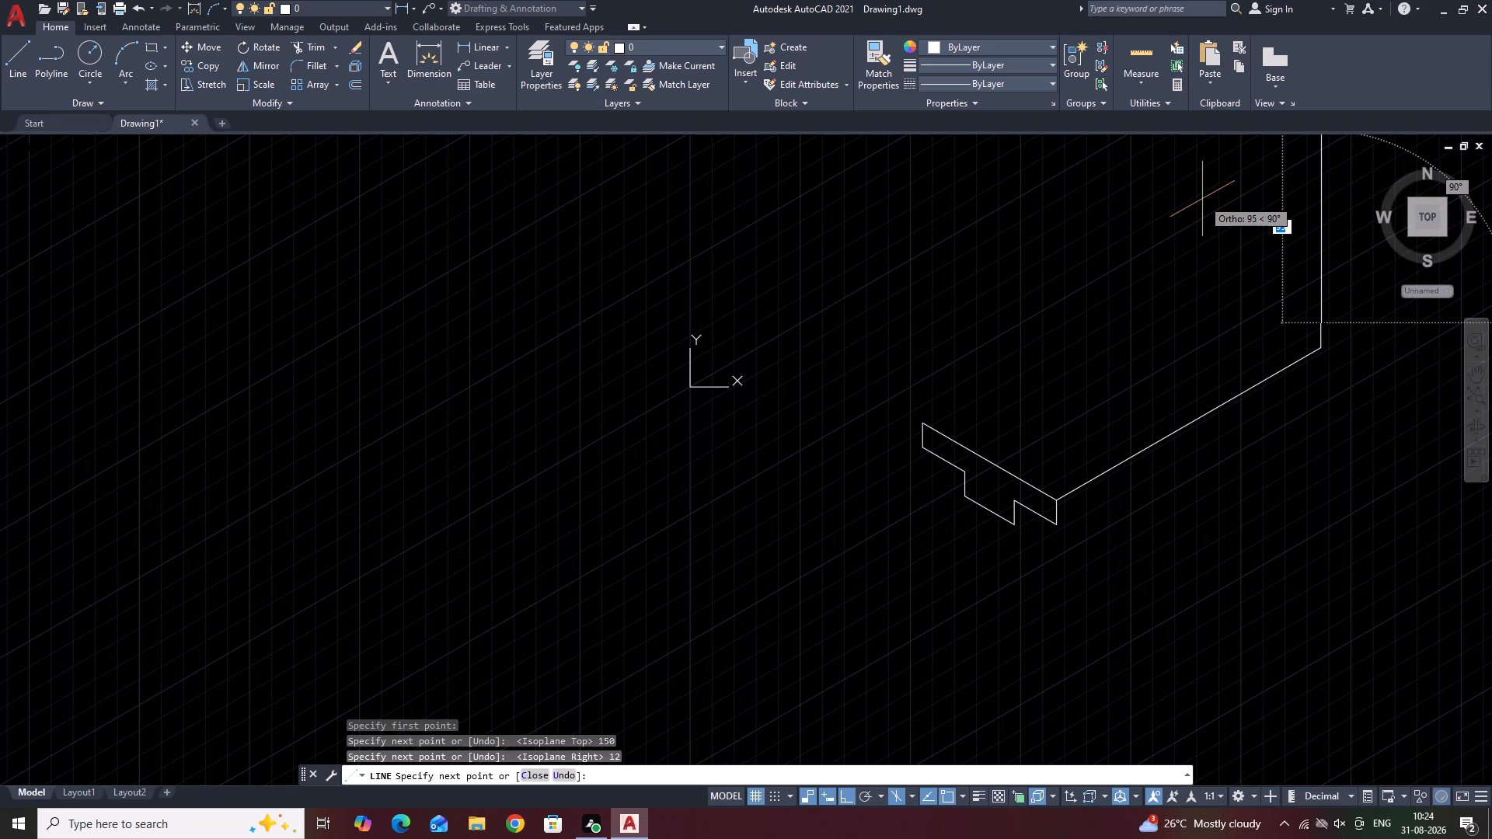
key("space")
Copy the profile's long top edge 30 along the 150-long line, using their shared corner as base point.
scroll(1228, 263, "down", 1)
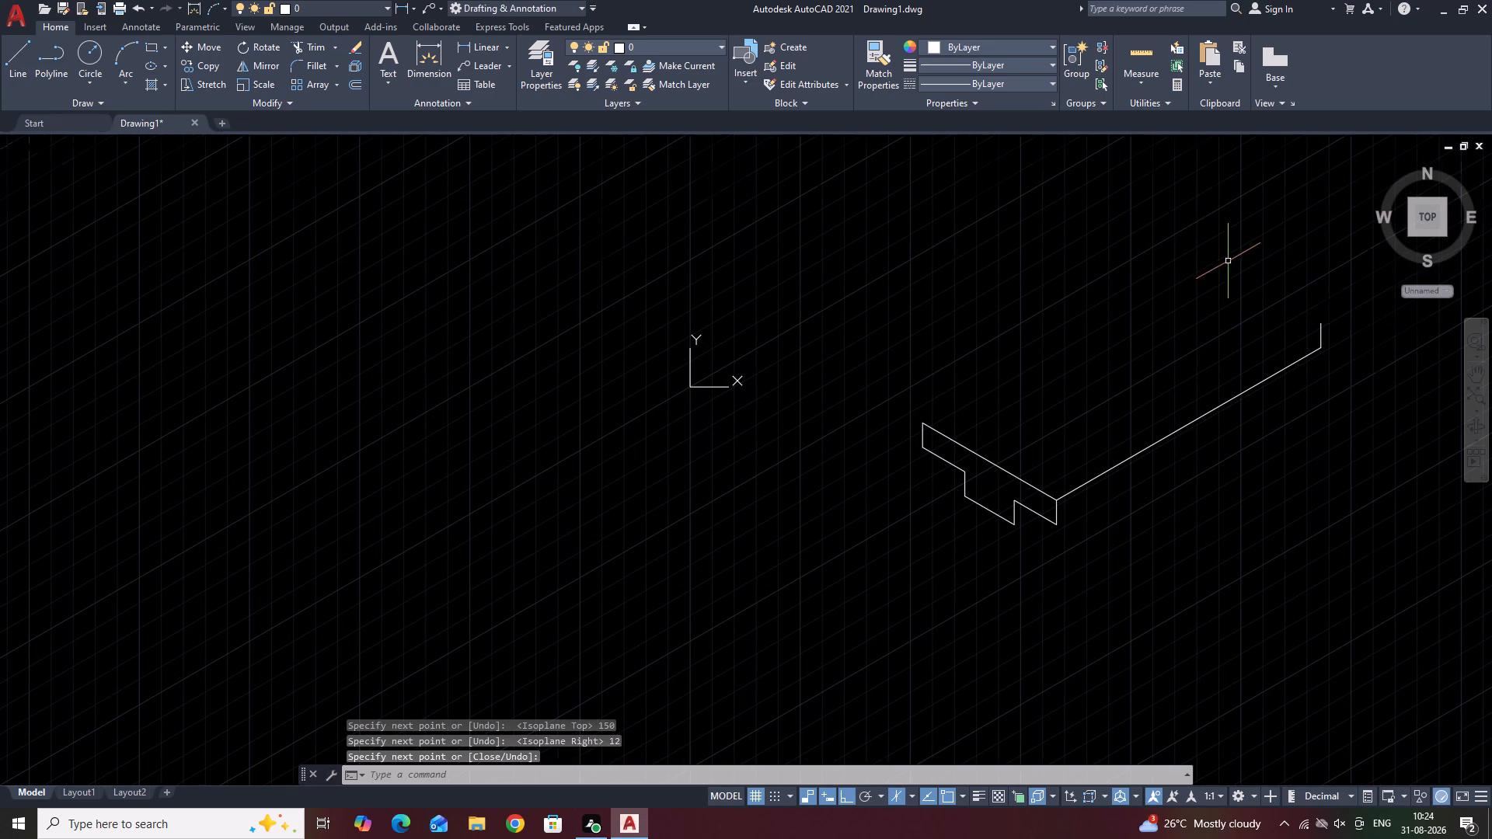
middle_click_drag(1231, 270, 1055, 331)
scroll(1055, 327, "up", 2)
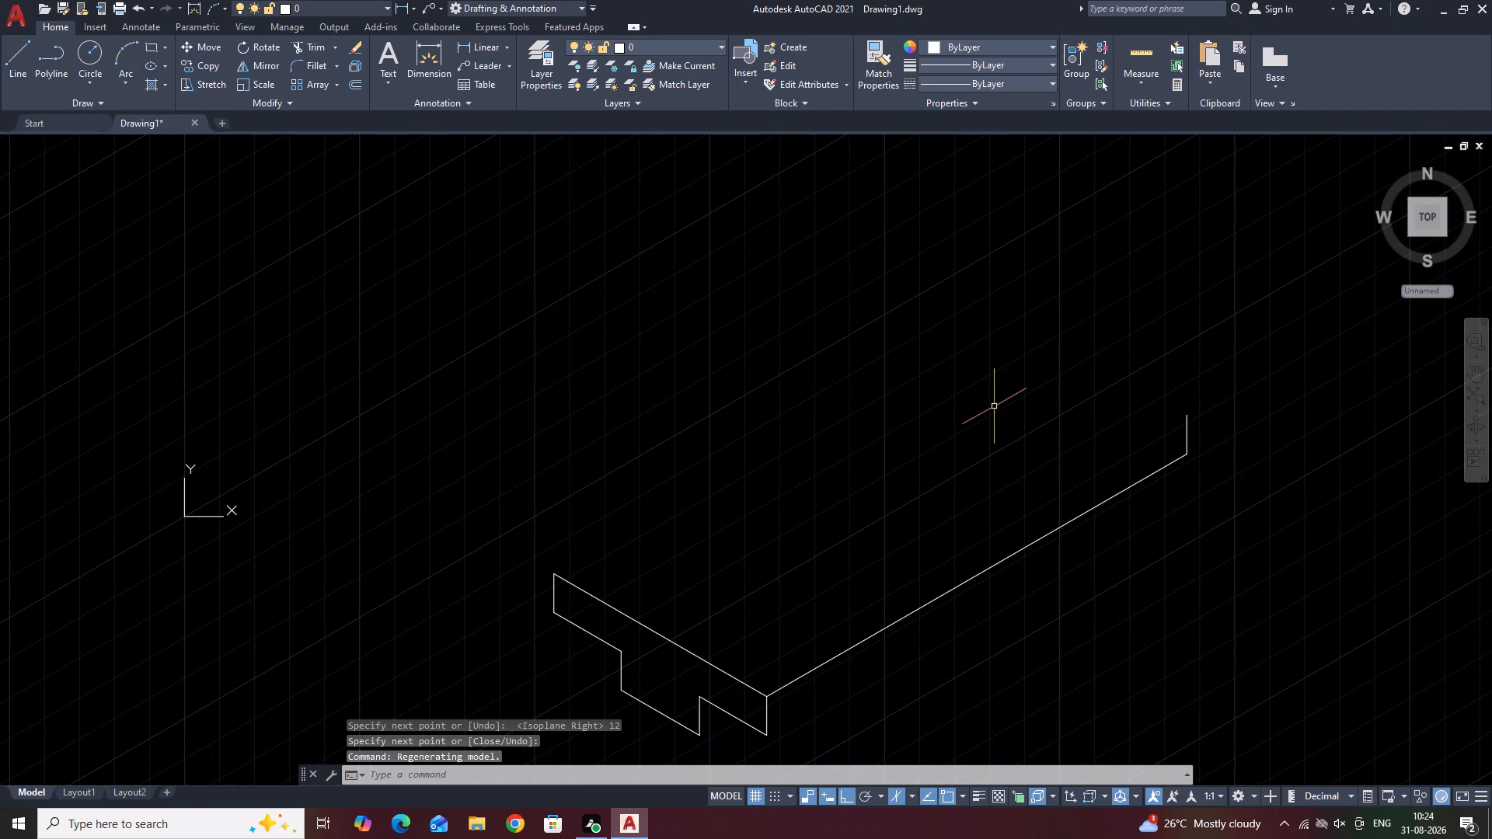
middle_click_drag(992, 413, 1016, 321)
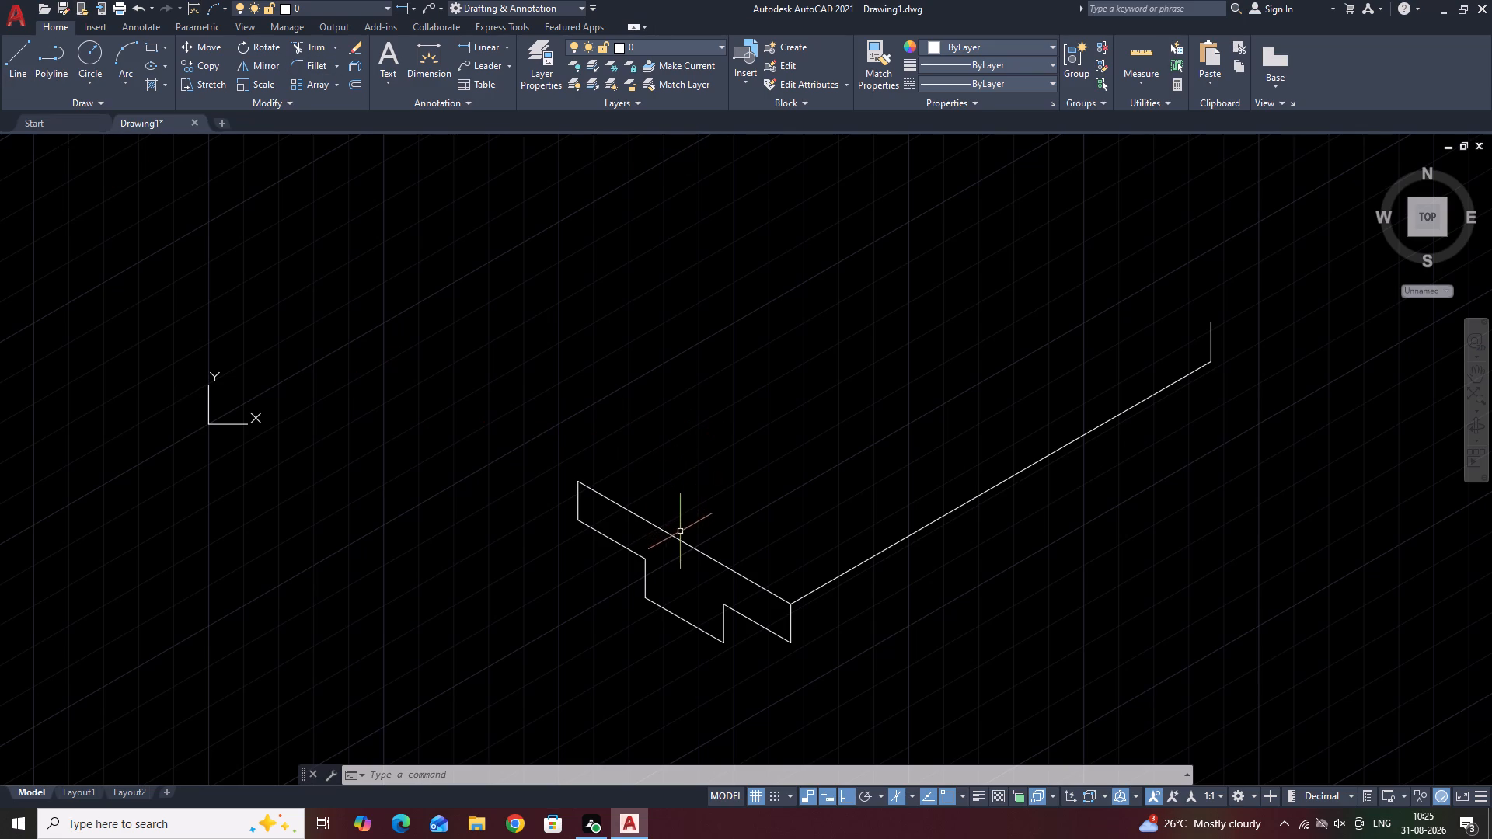
left_click(742, 573)
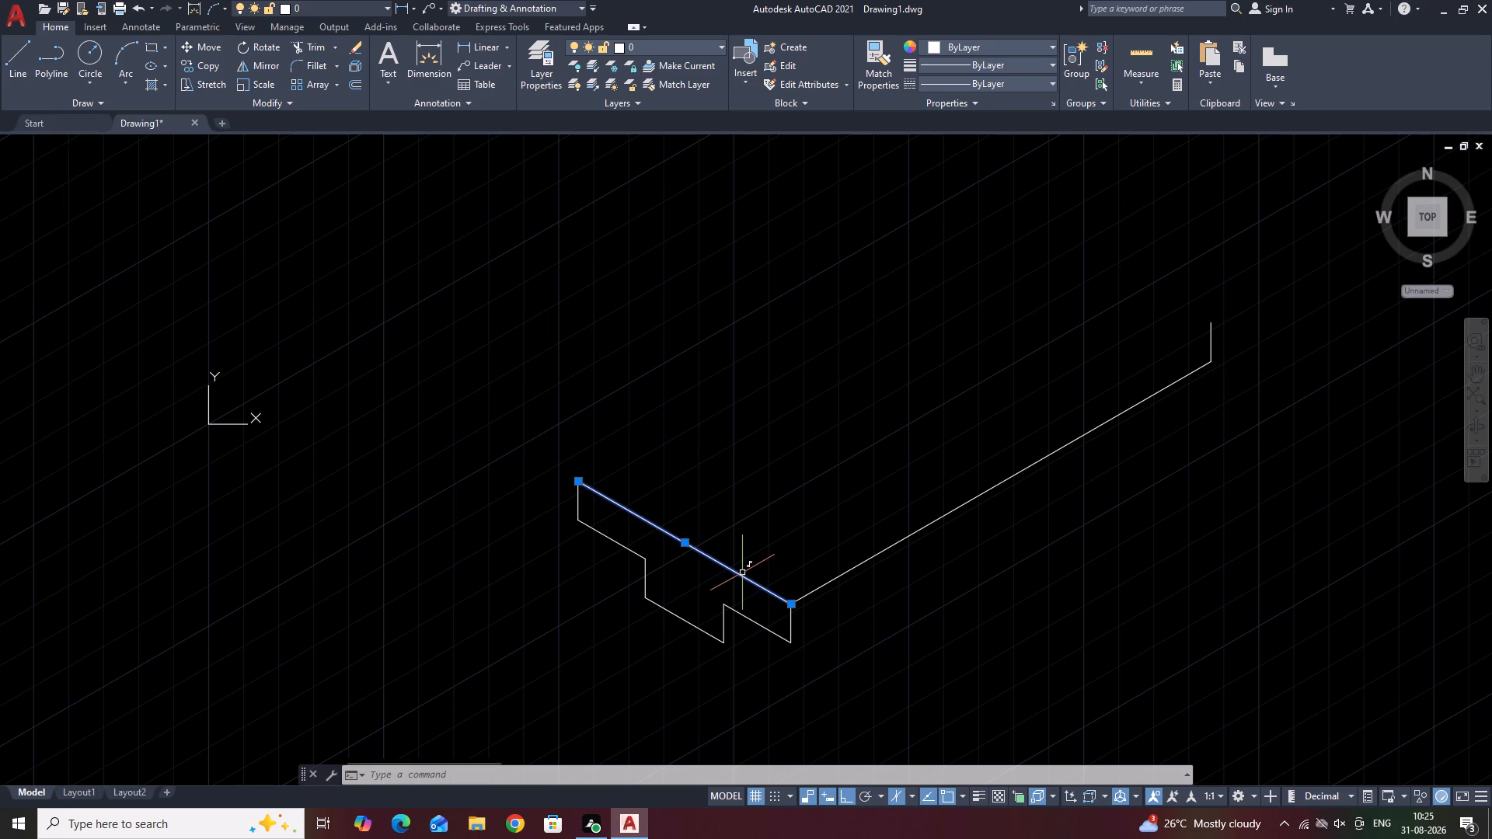
right_click(741, 569)
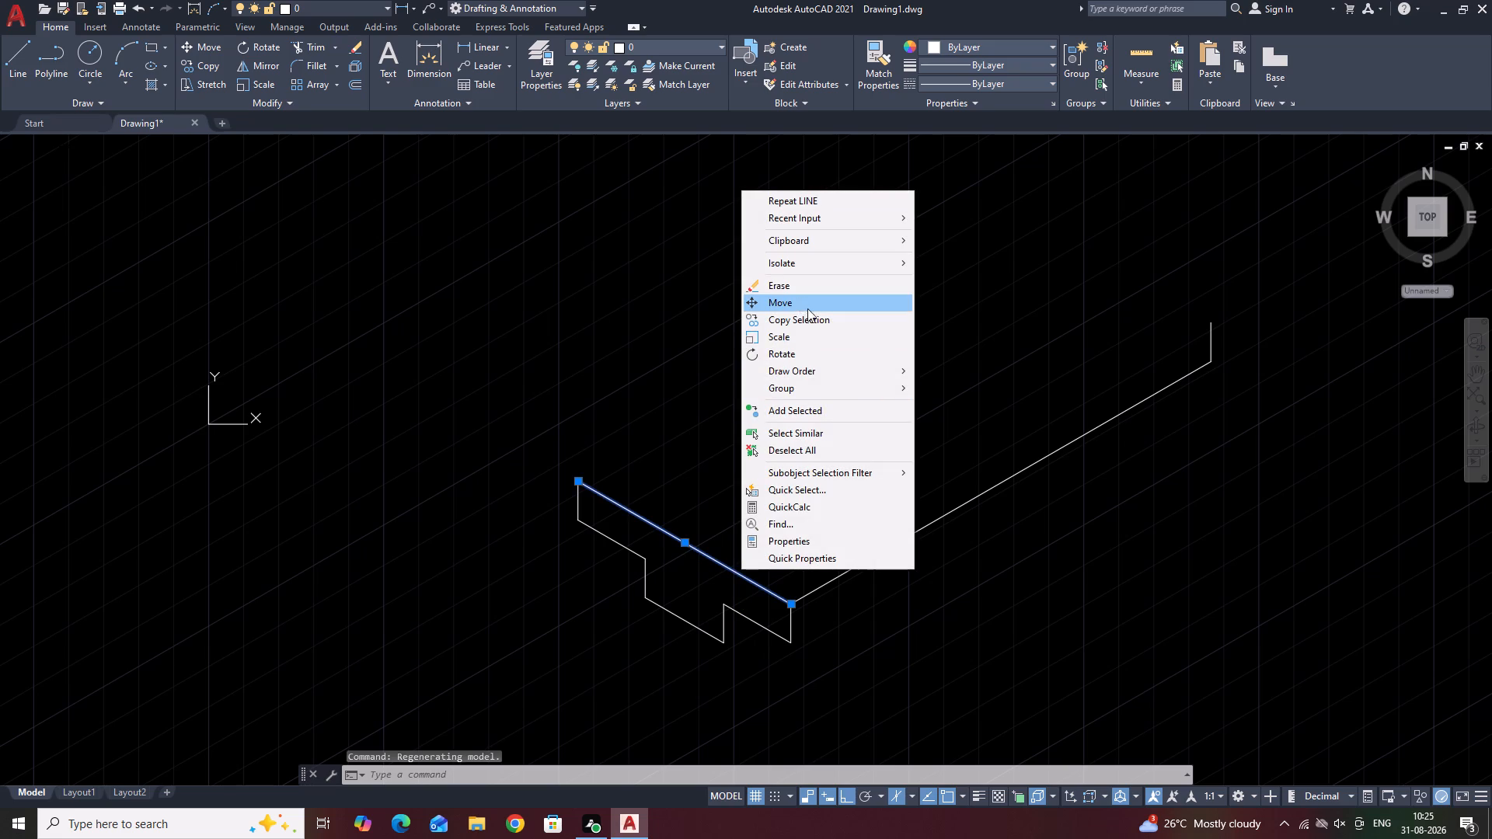
left_click(809, 322)
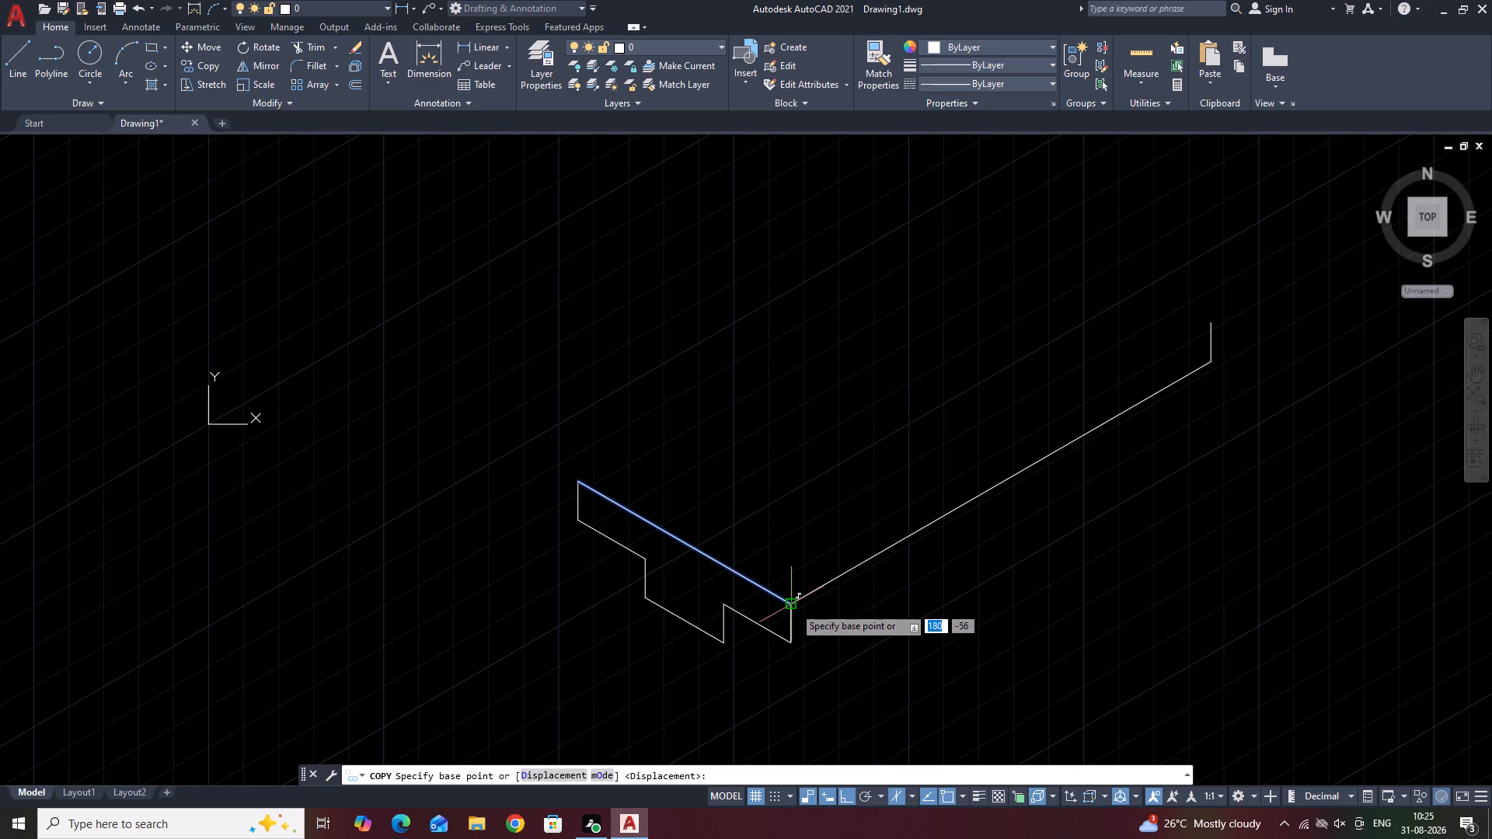
left_click(793, 606)
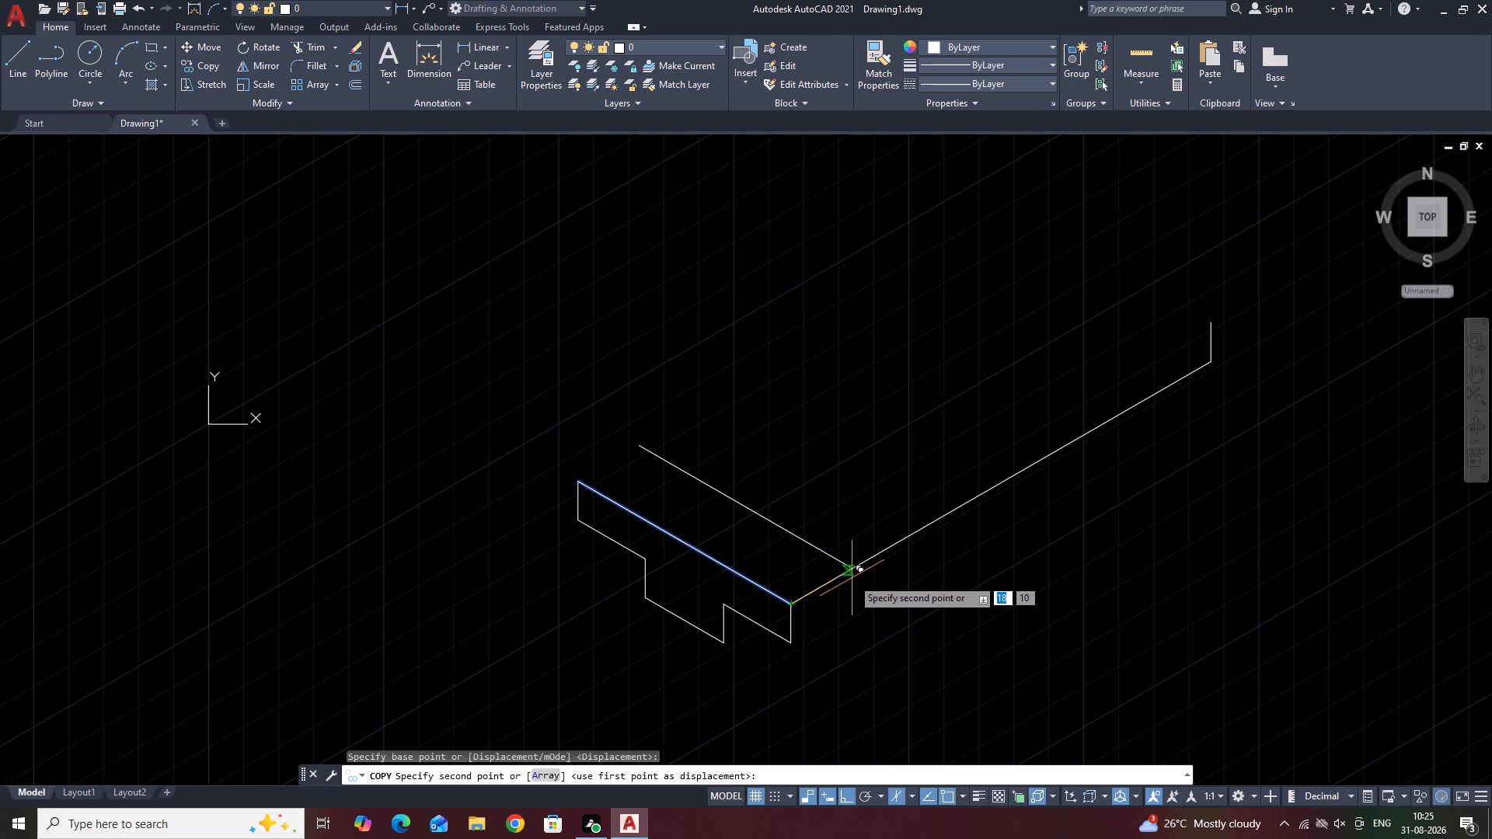
type("30")
key("Return")
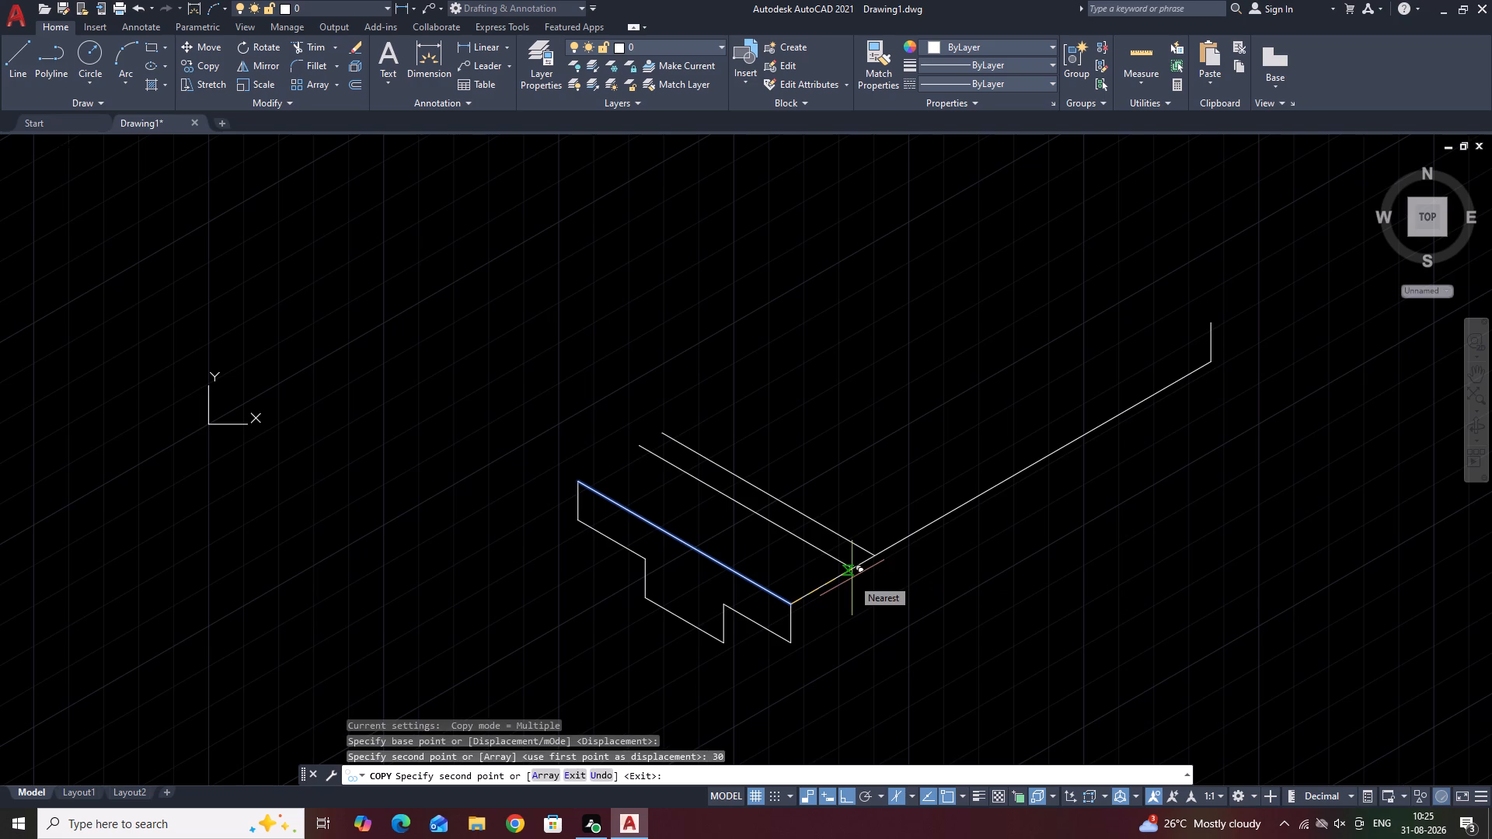
key("space")
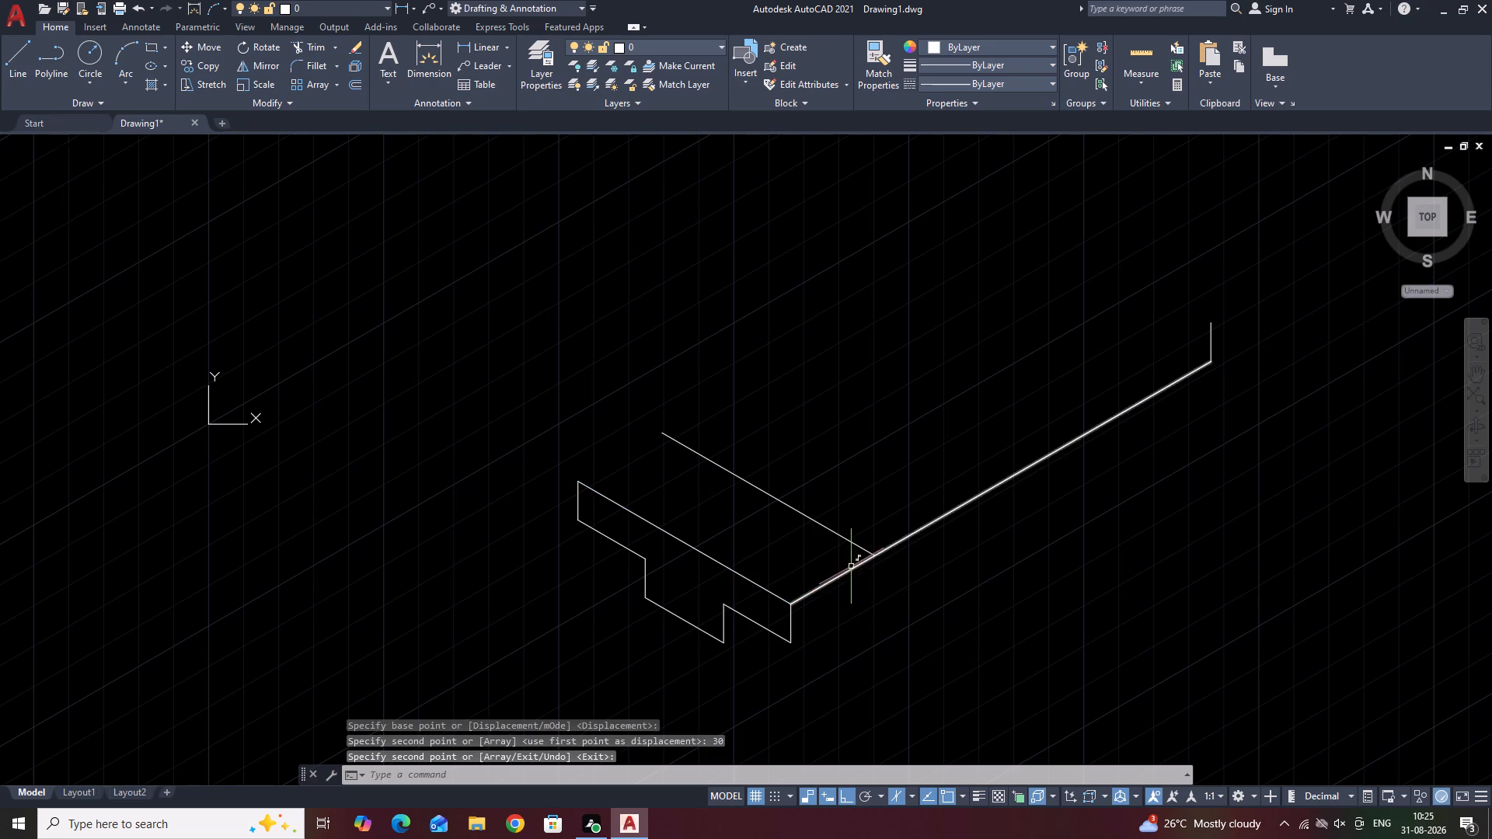
Copy the 150-long line 38 along the profile's long top edge on the left isoplane, using their shared corner as base point.
left_click(851, 569)
right_click(851, 569)
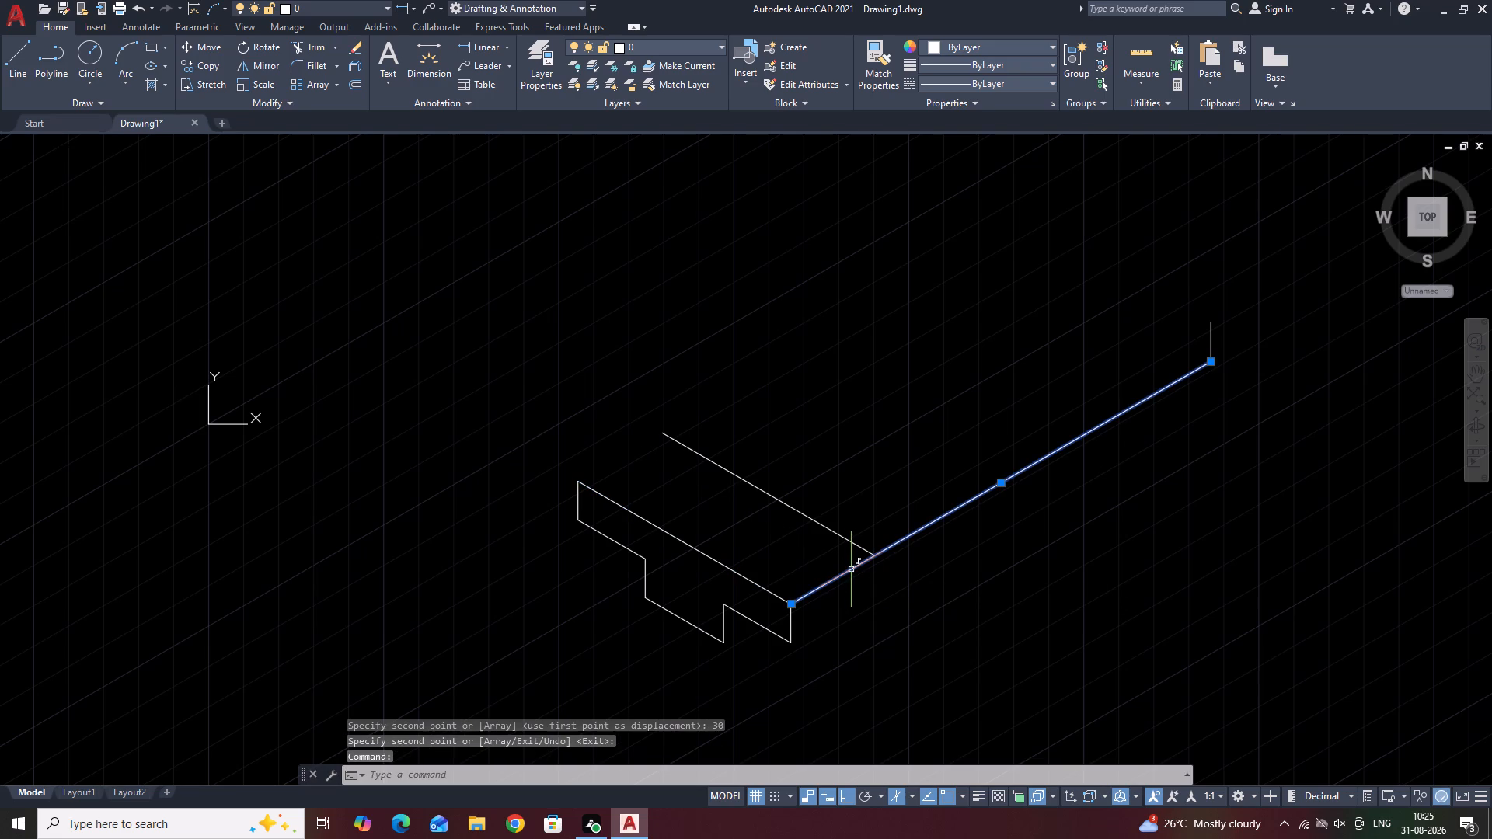
left_click(912, 320)
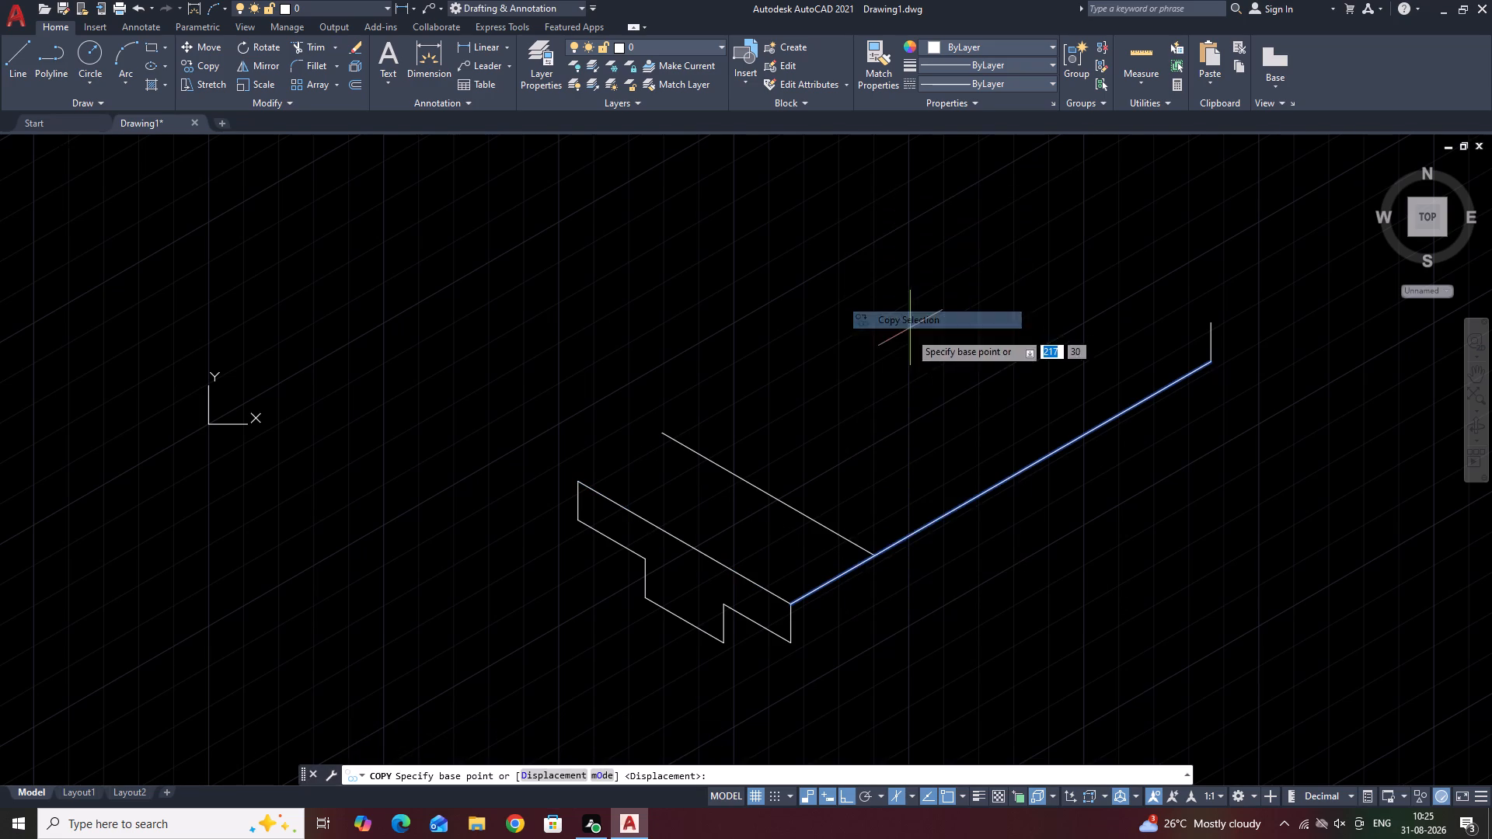
left_click(789, 609)
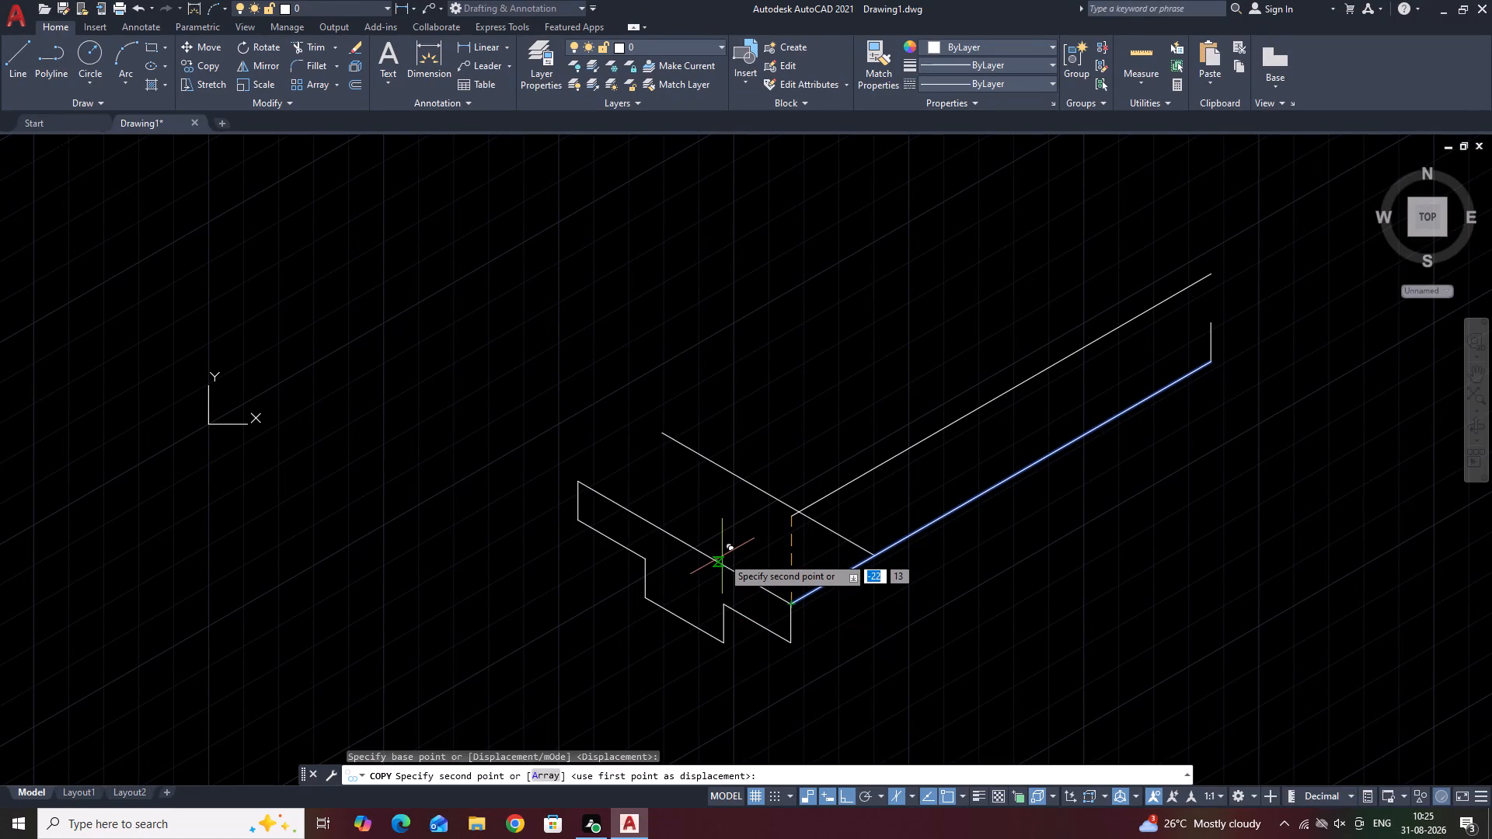
key("F5")
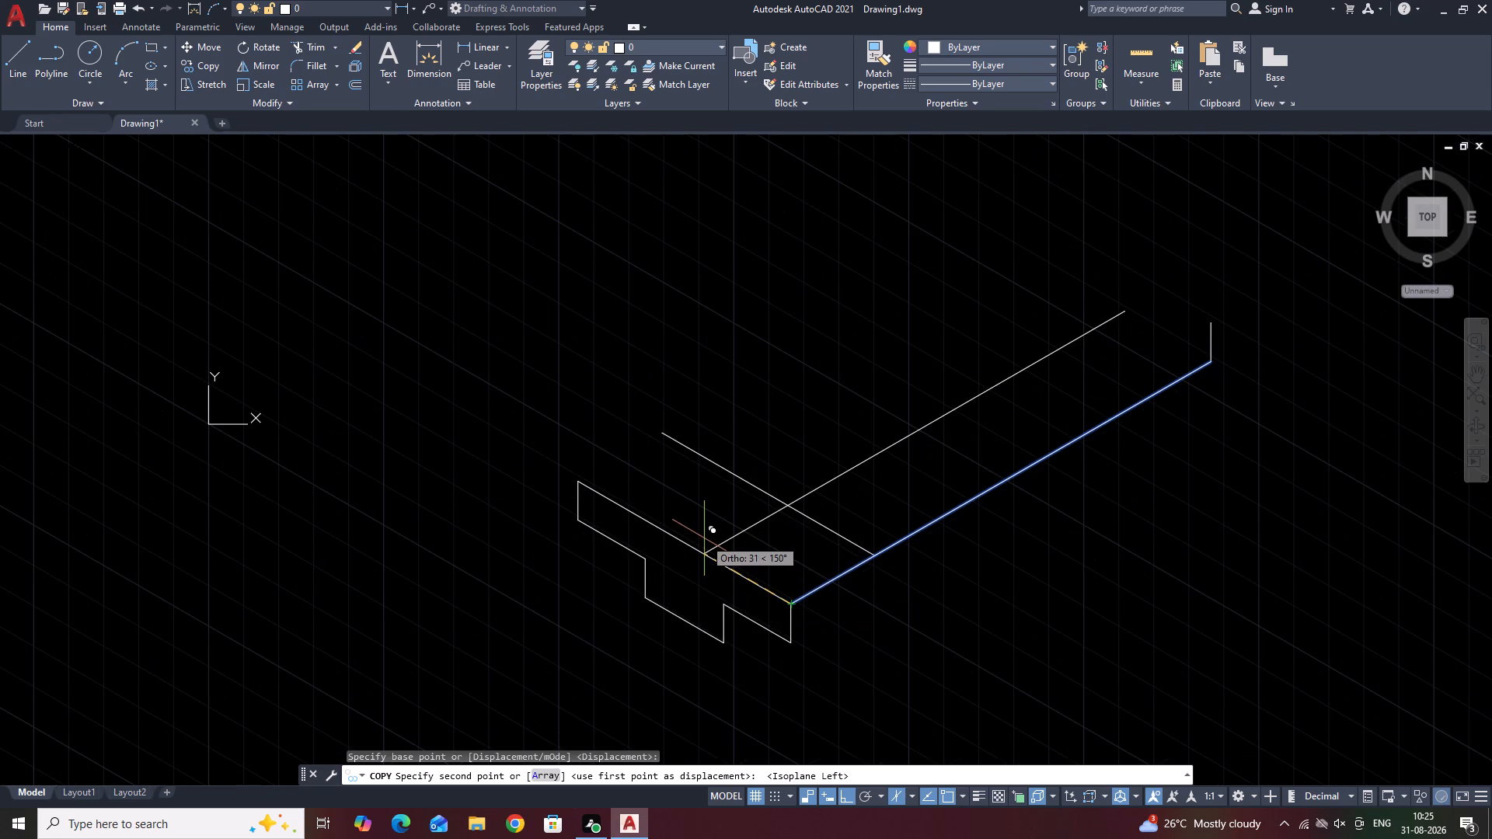
type("38")
key("Return")
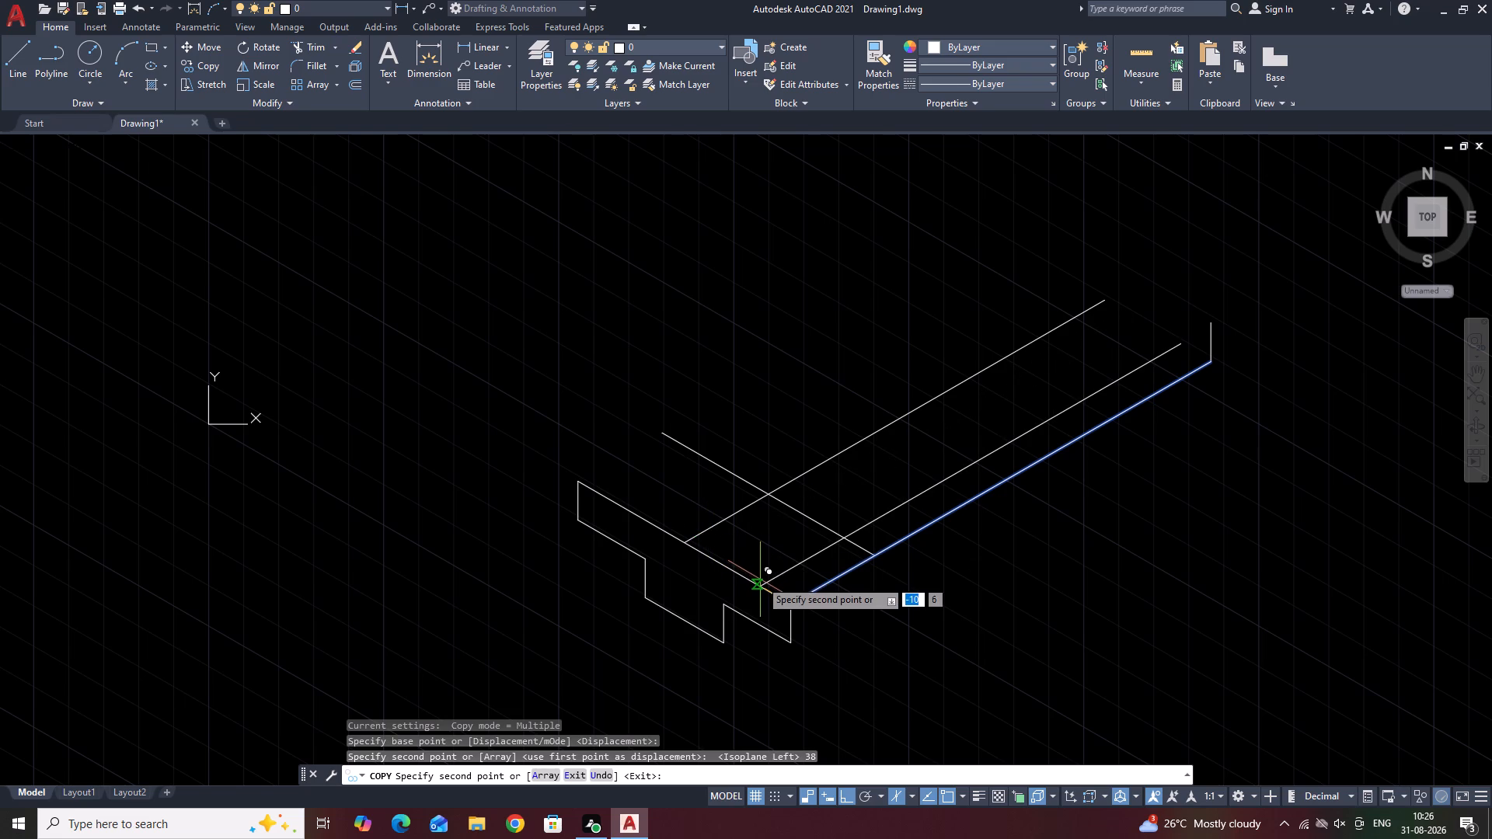
key("space")
Draw an isocircle of radius 20 on the top isoplane, centred where the two copied lines cross.
left_click(162, 71)
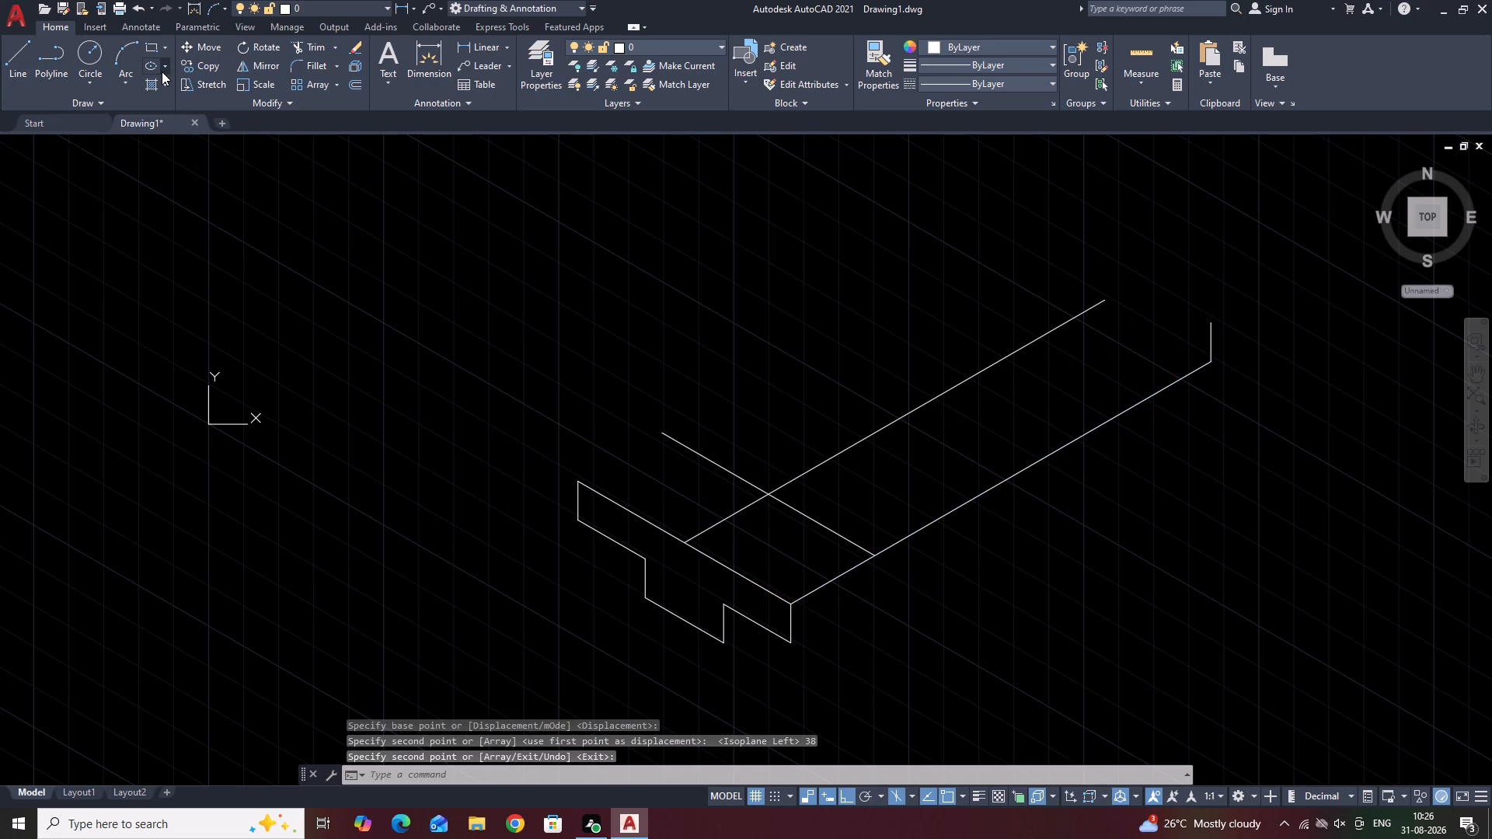
left_click(183, 122)
left_click(152, 64)
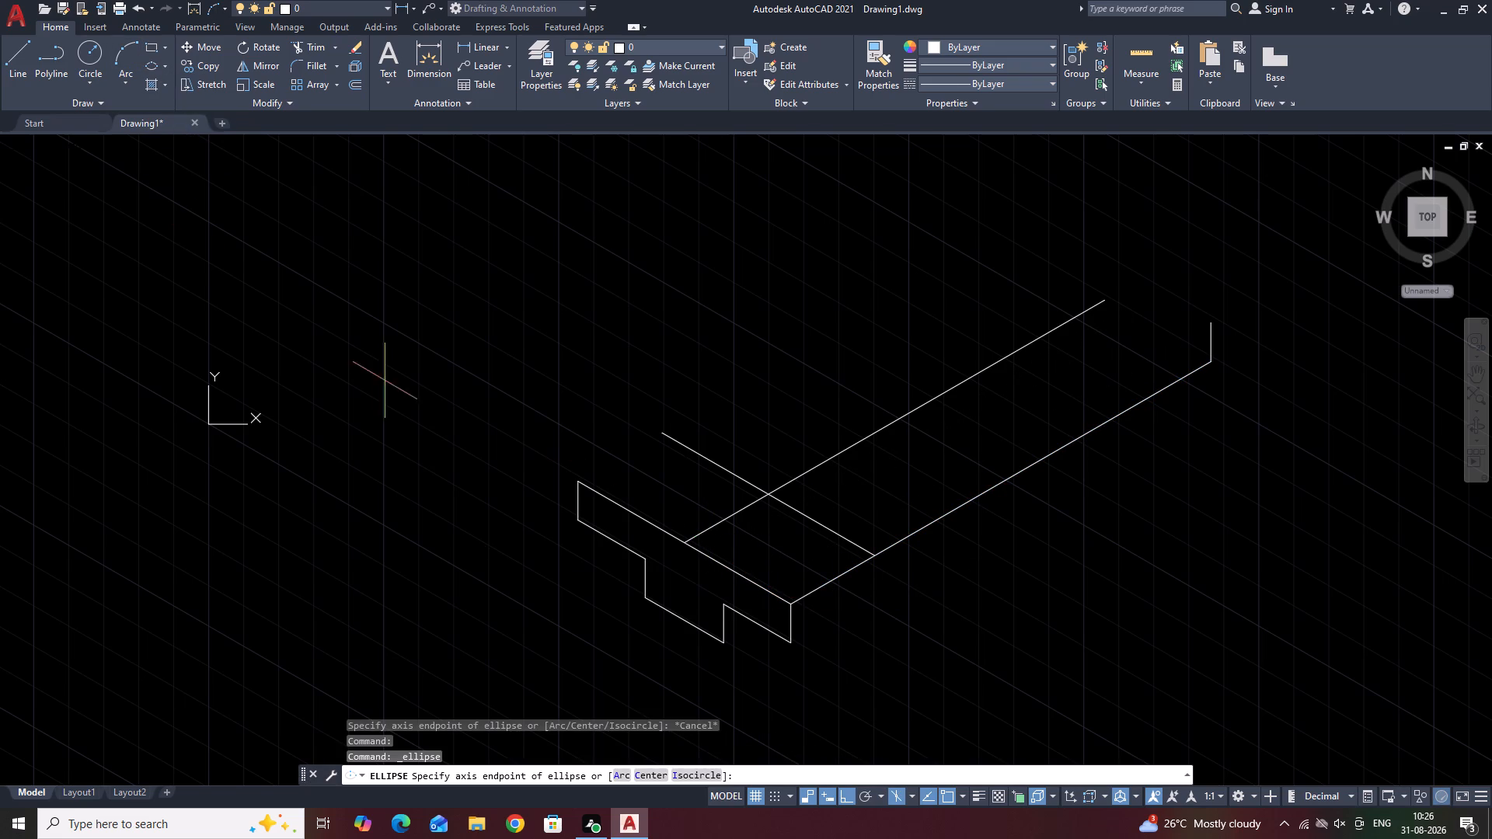
left_click(695, 776)
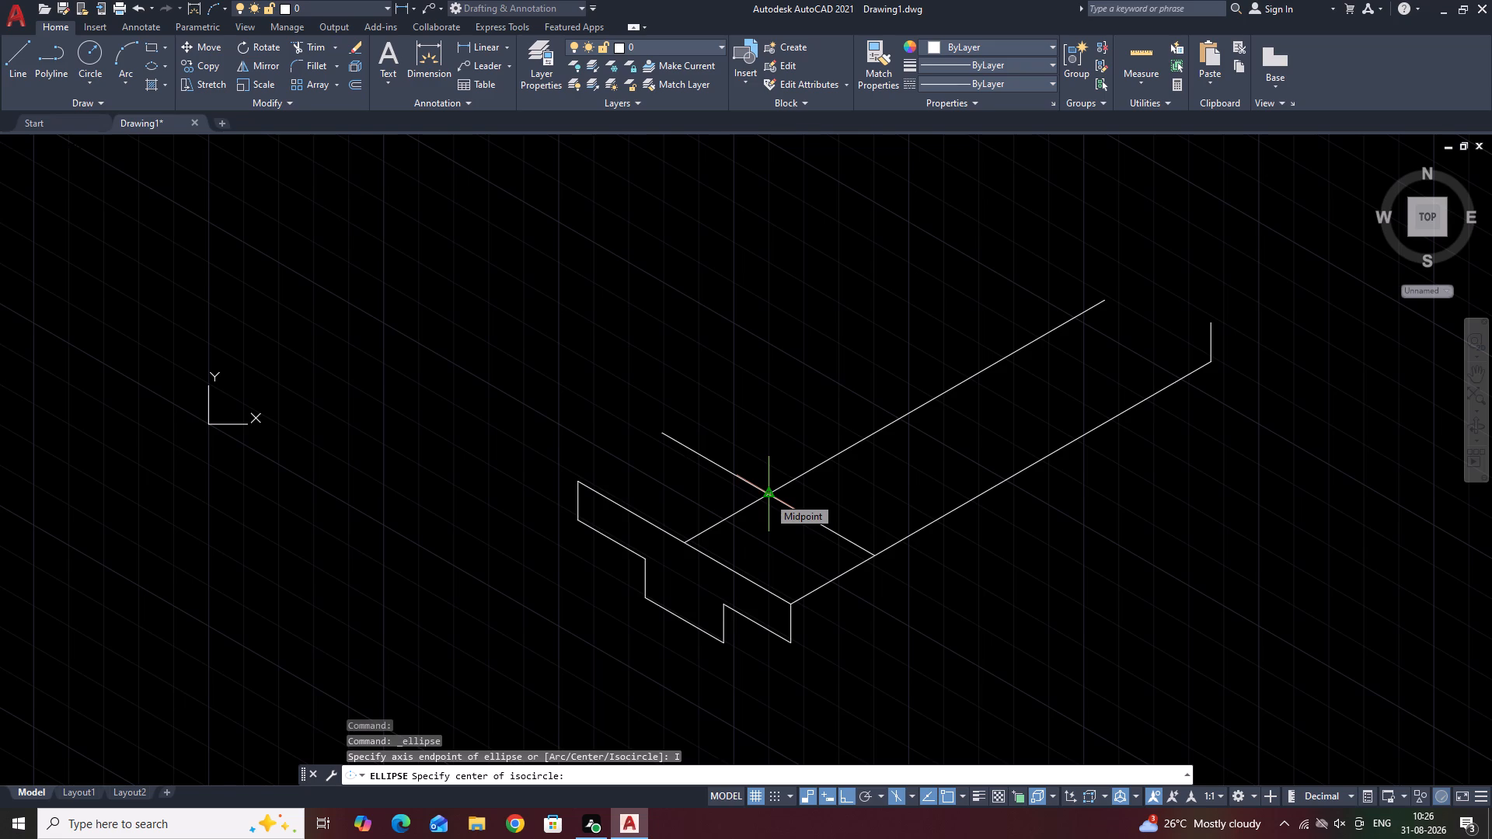
left_click(768, 496)
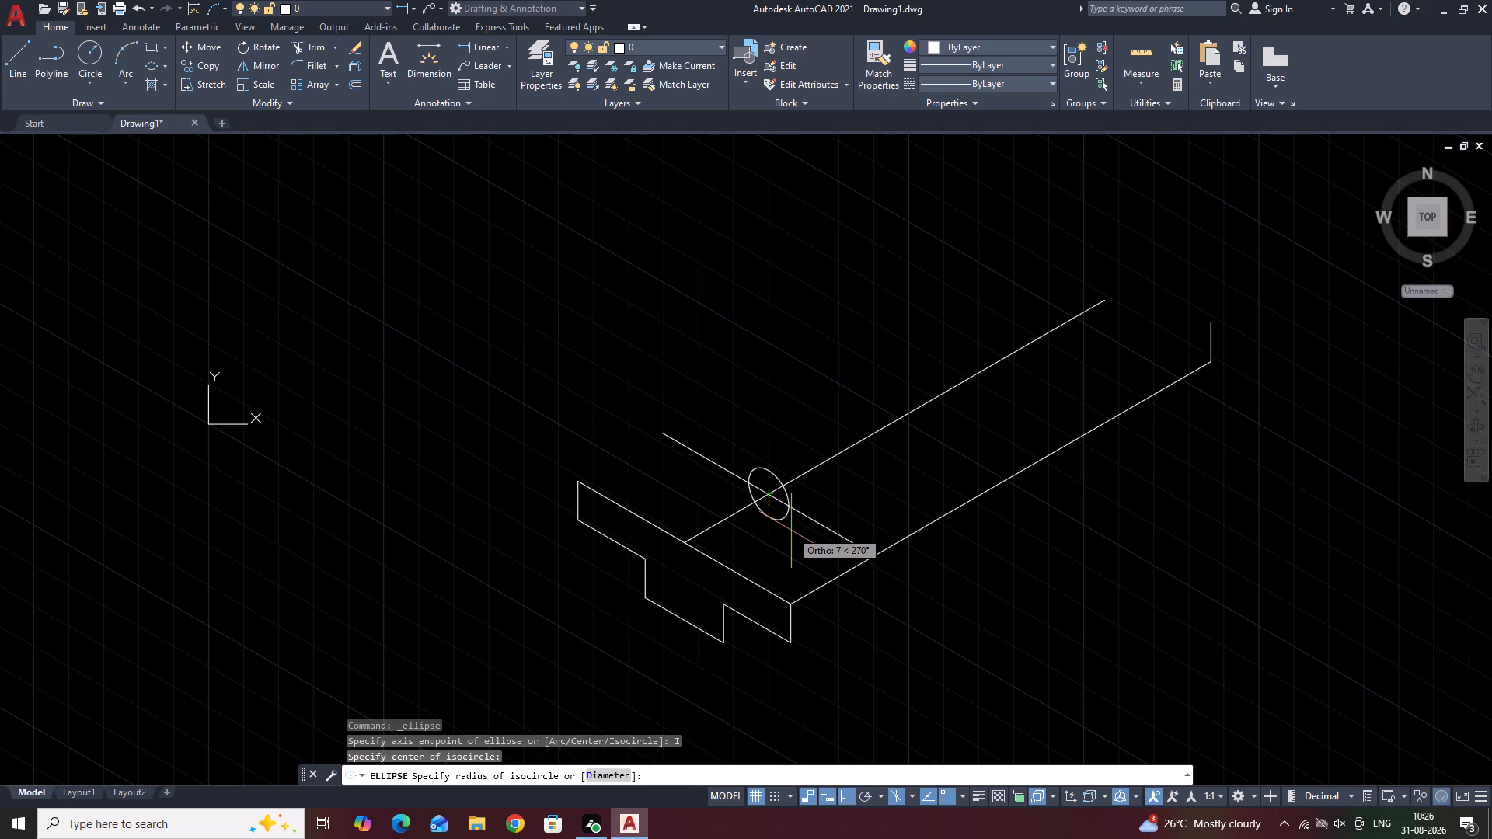
key("F5")
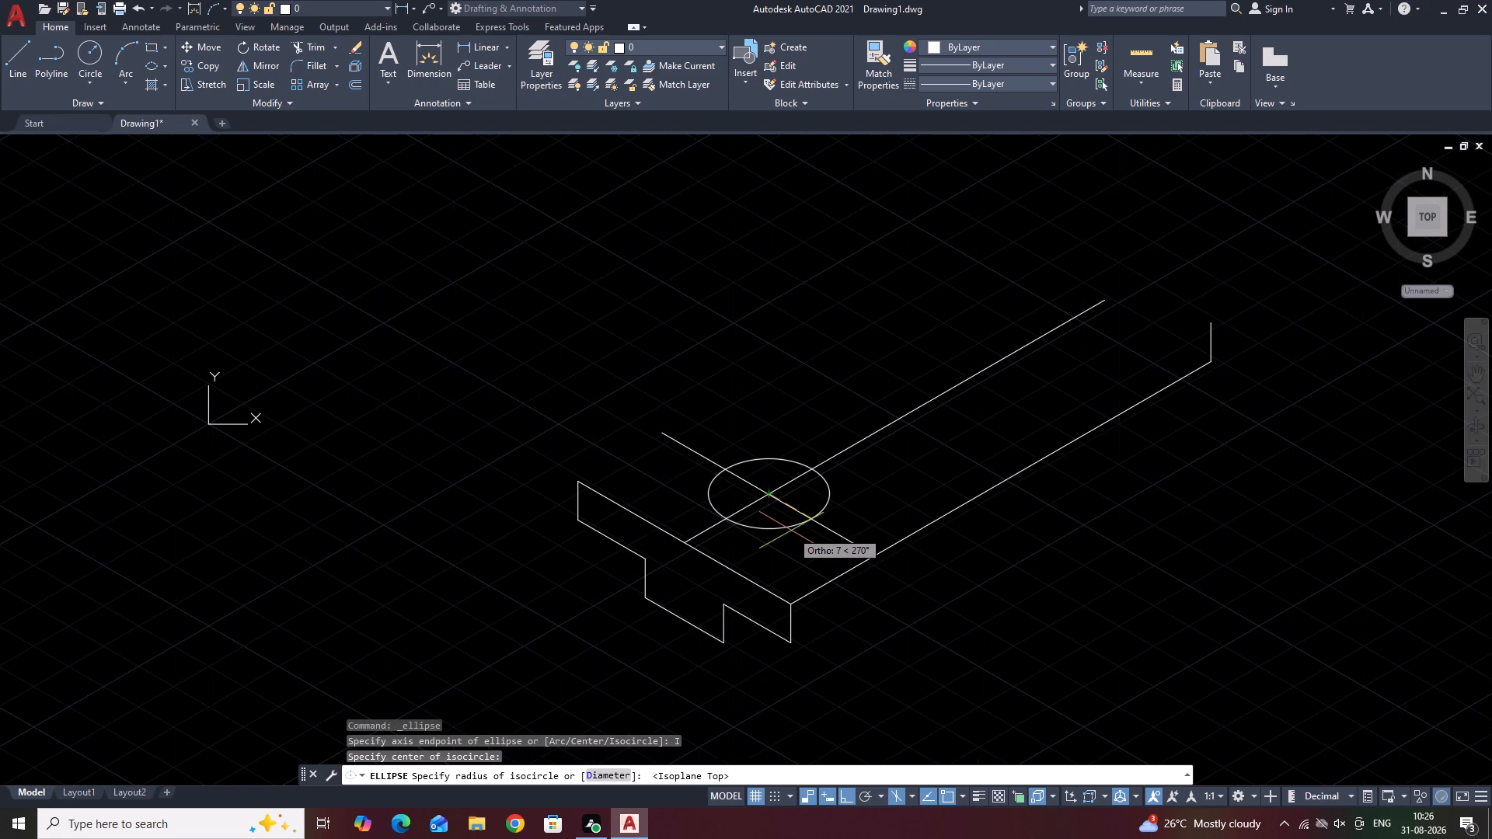
type("20")
key("Return")
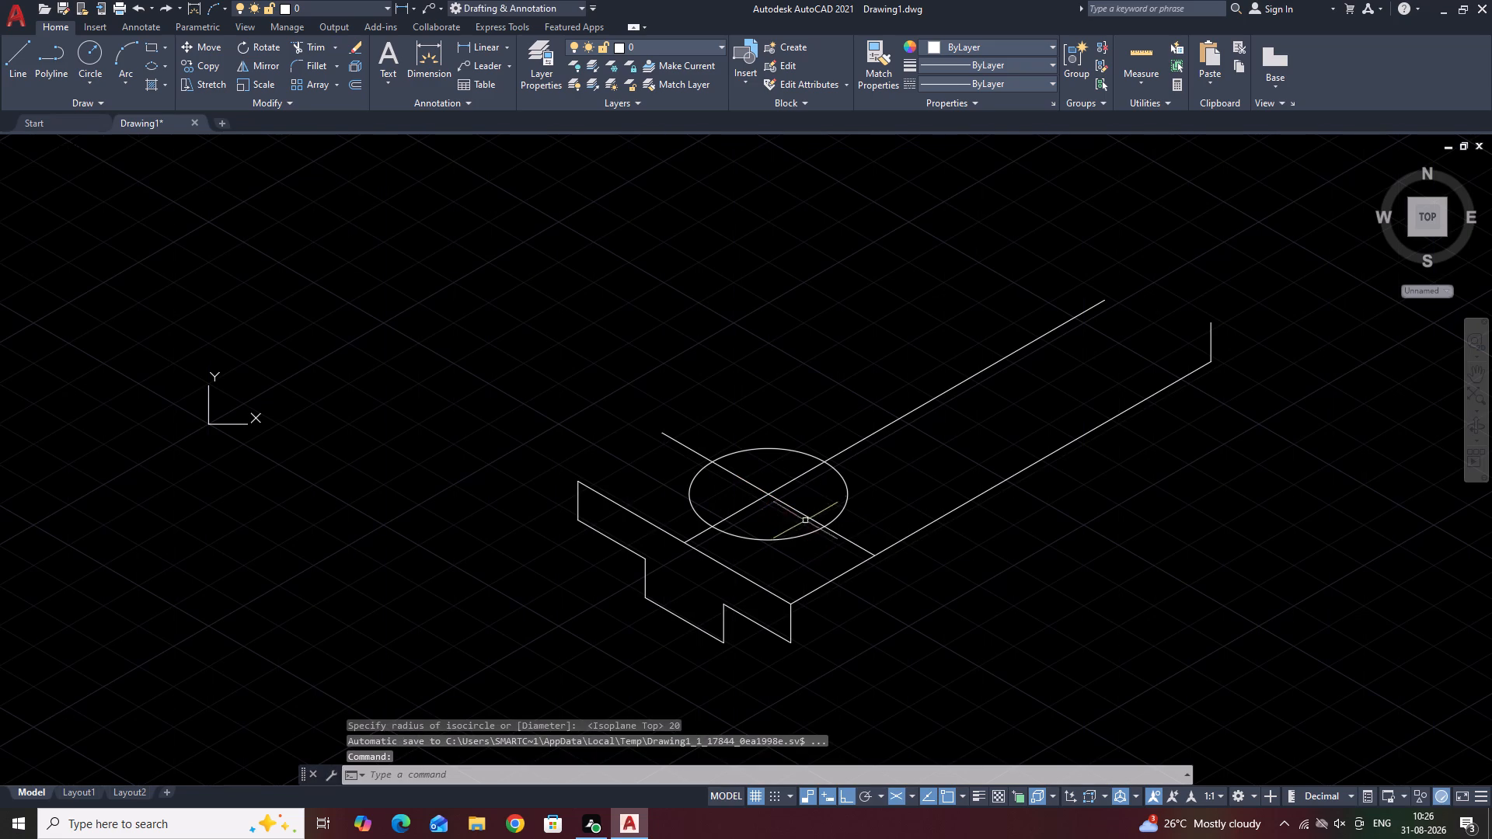
Copy the radius 20 isocircle 30 straight up on the right isoplane, using its centre as base point.
left_click(842, 479)
right_click(842, 479)
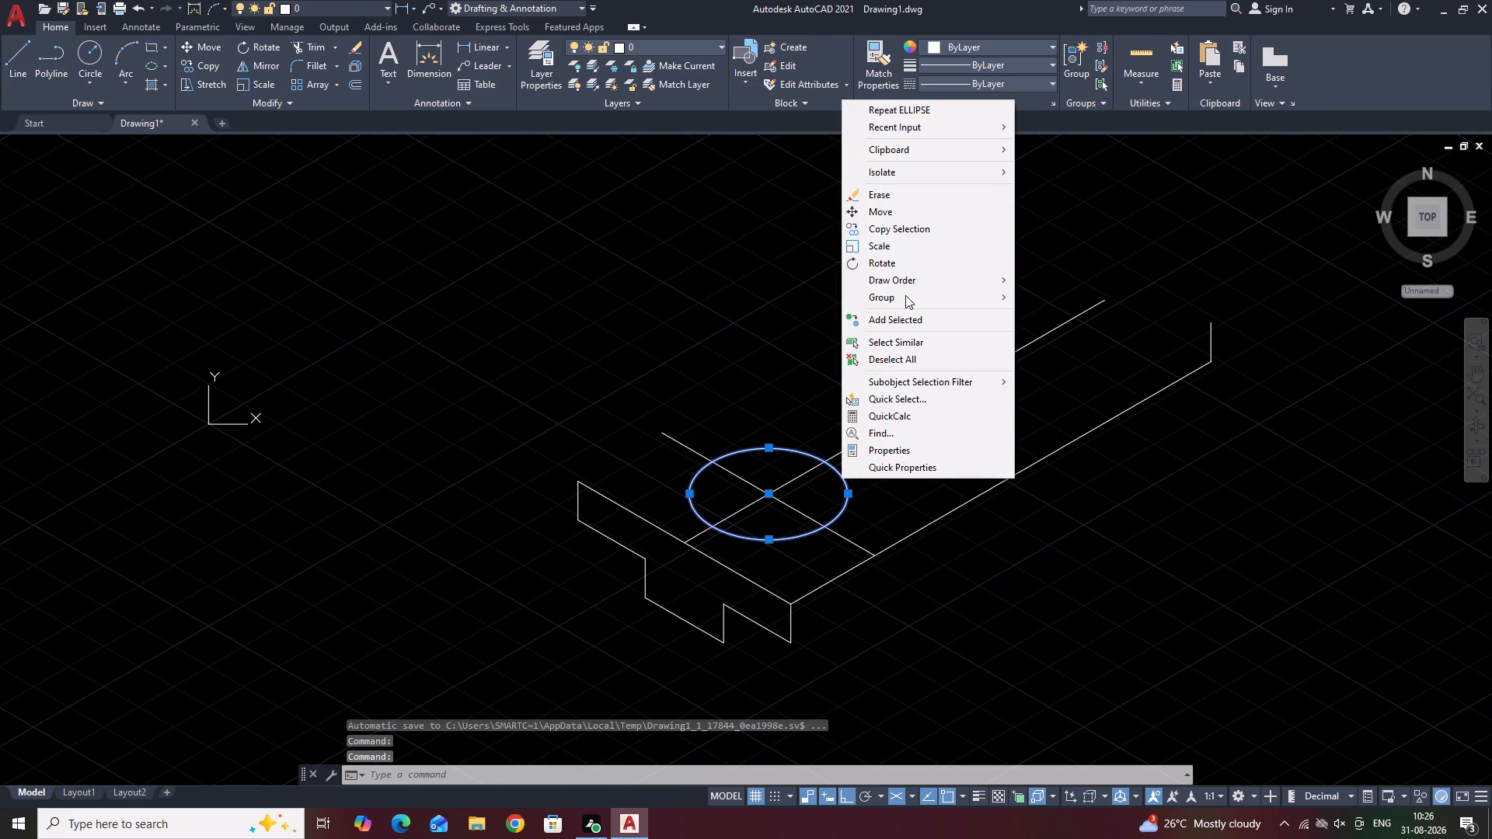
left_click(912, 231)
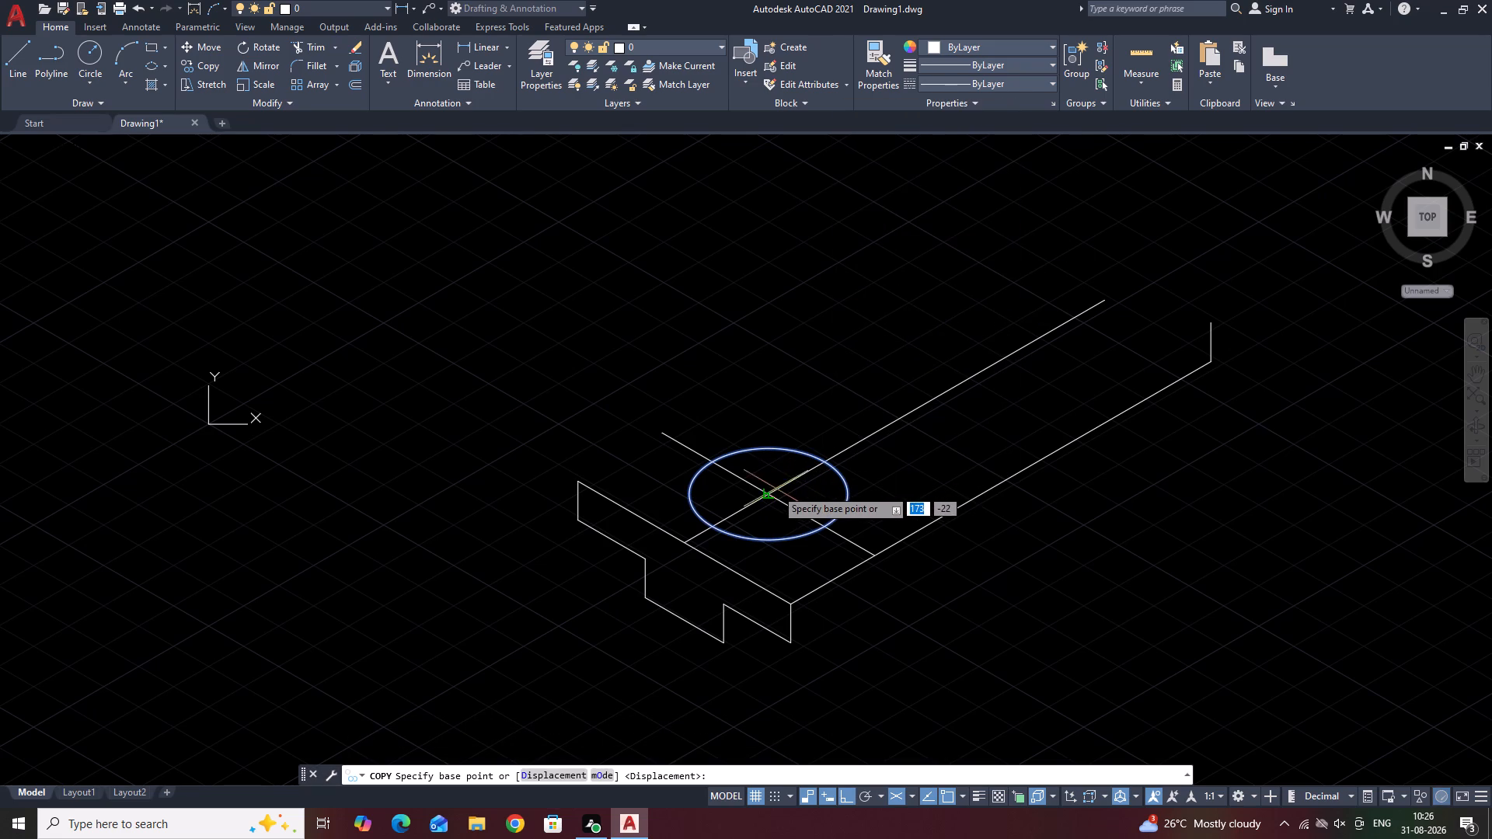
left_click(765, 493)
key("F5")
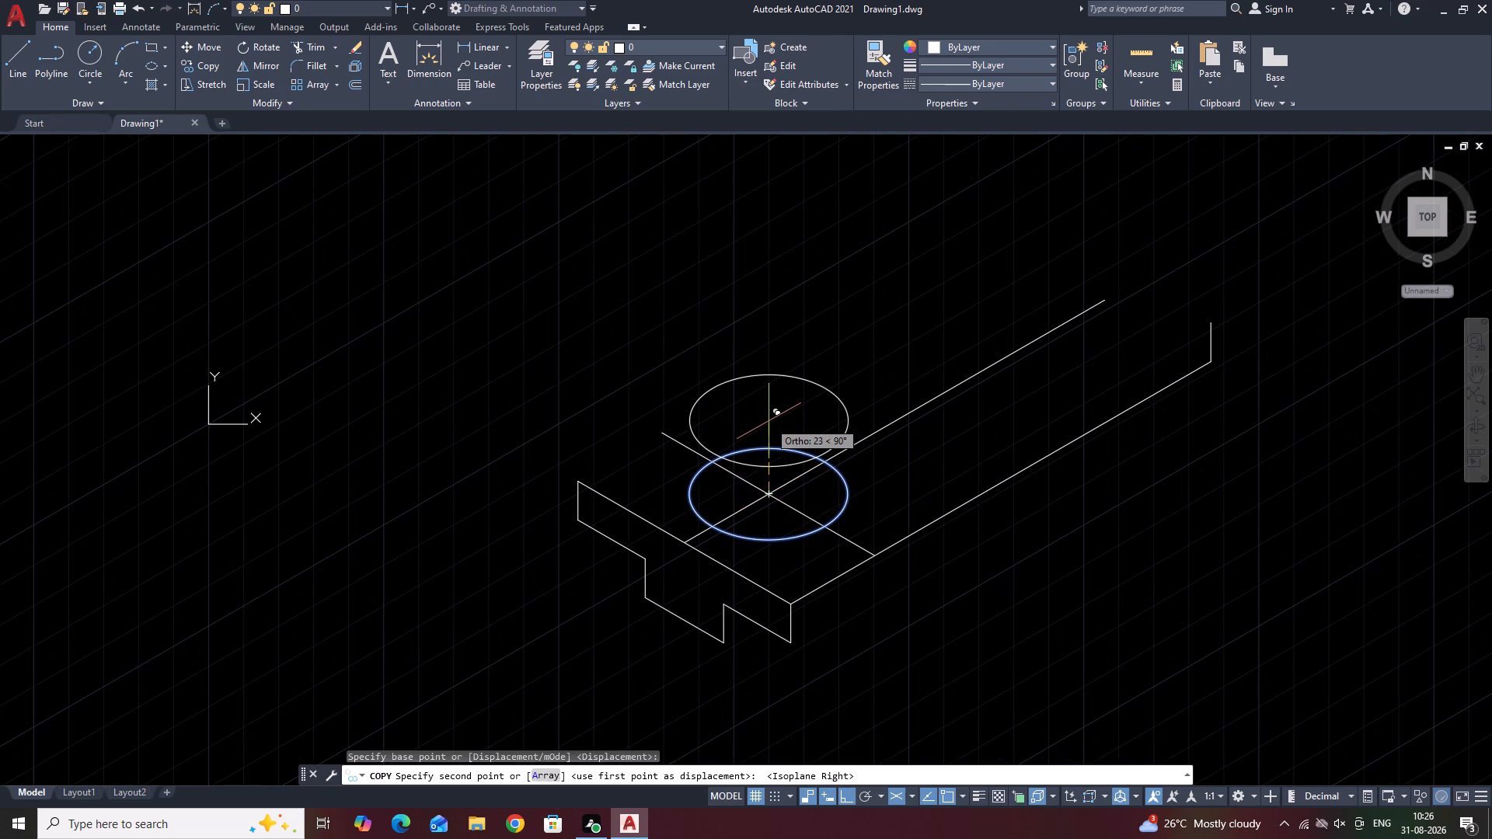
type("30")
key("Return")
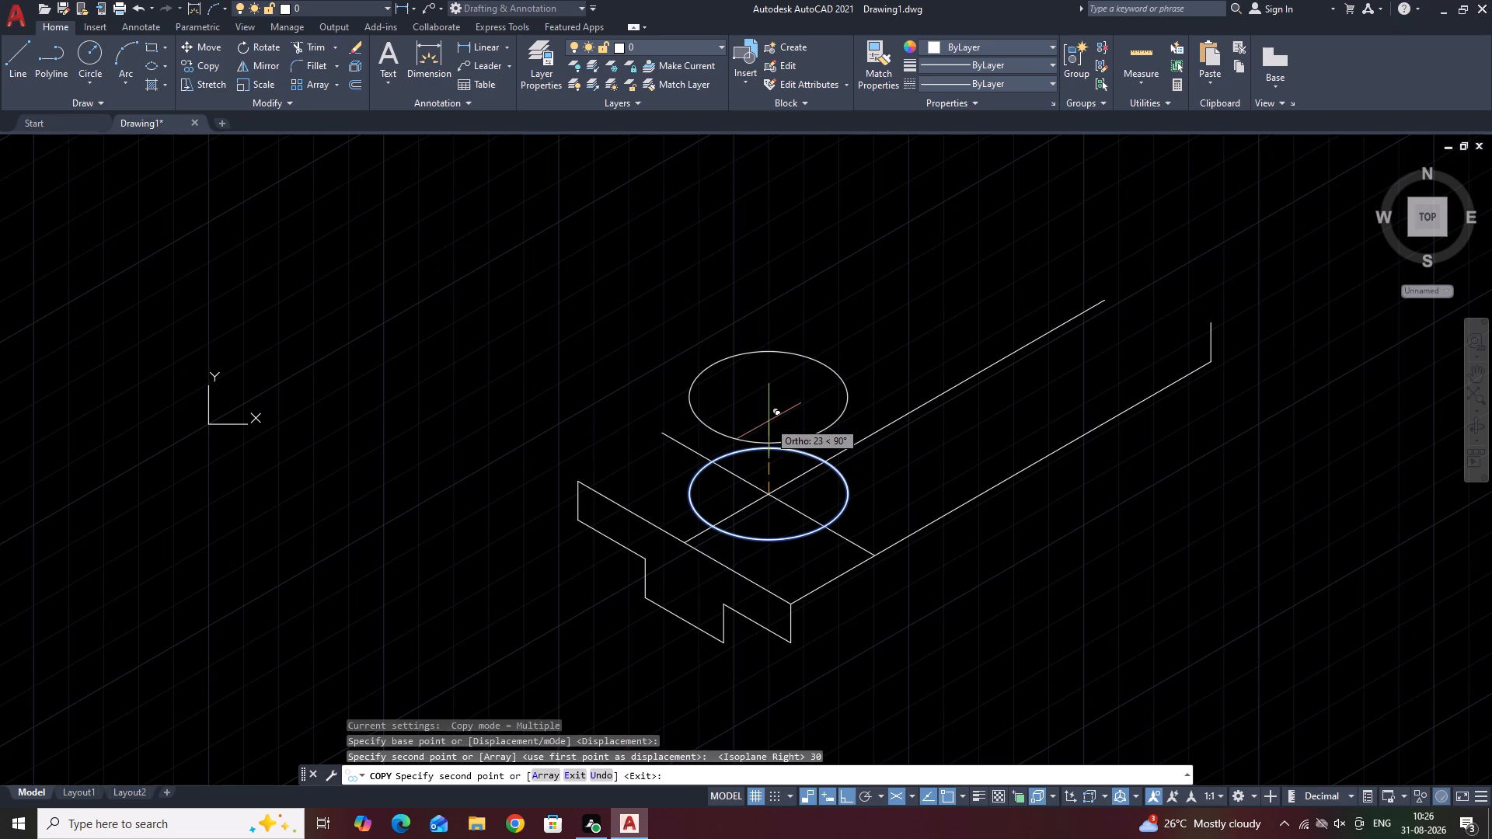
key("space")
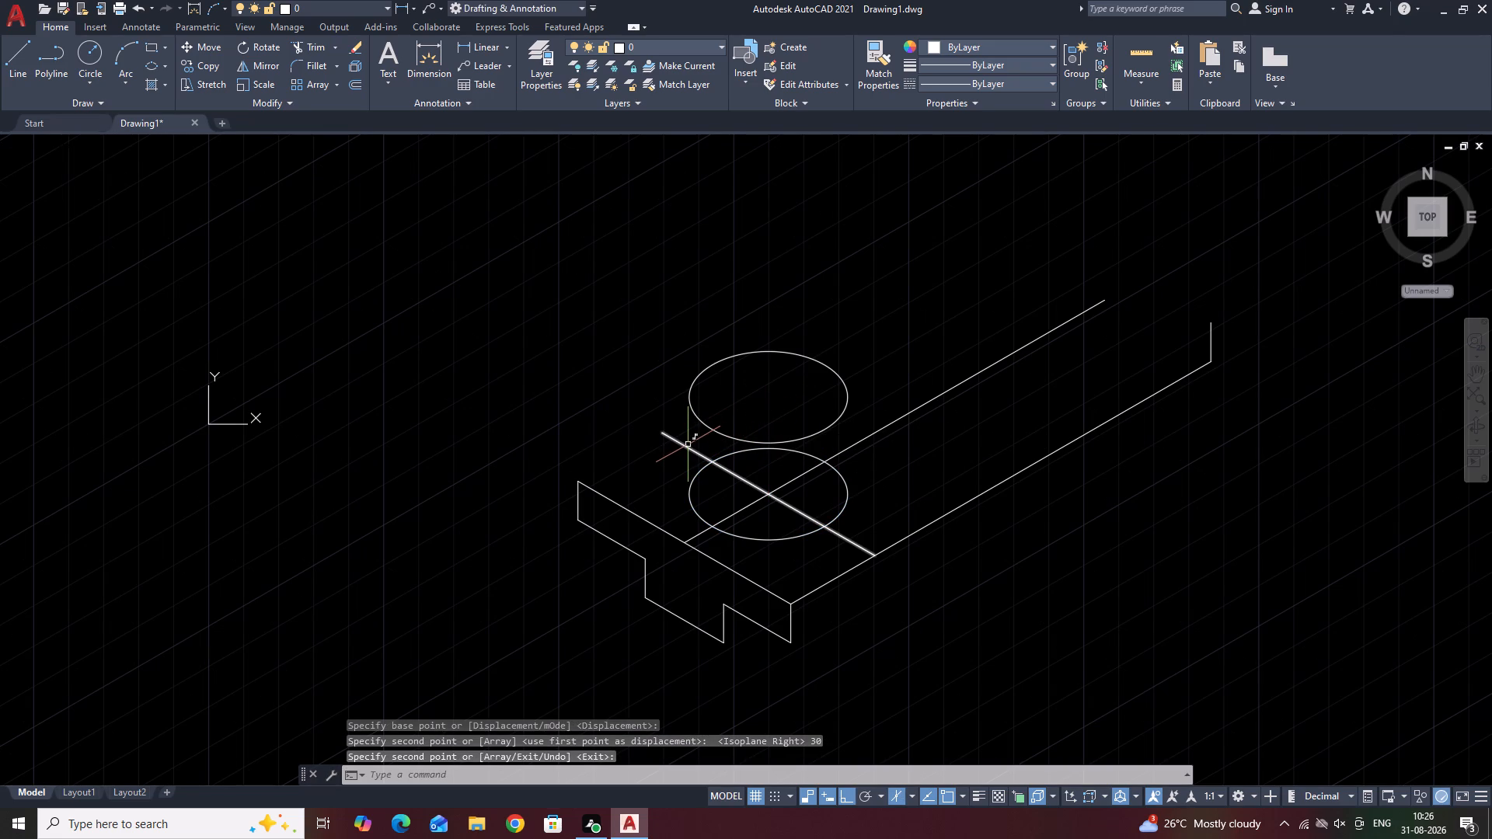
Erase the two copied construction lines that cross at the lower isocircle's centre.
left_click(688, 444)
right_click(684, 444)
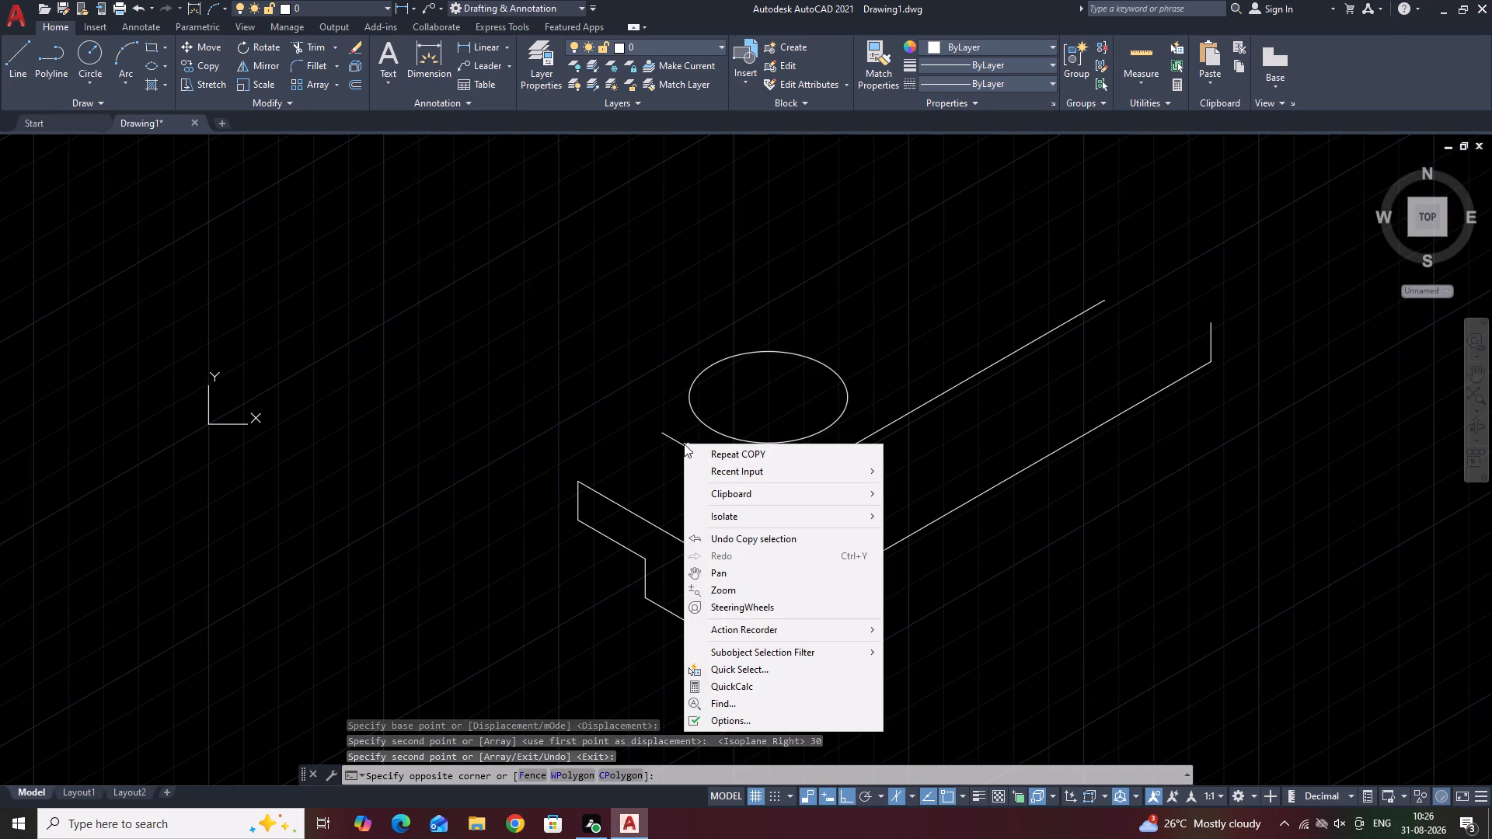
left_click(657, 372)
right_click(681, 436)
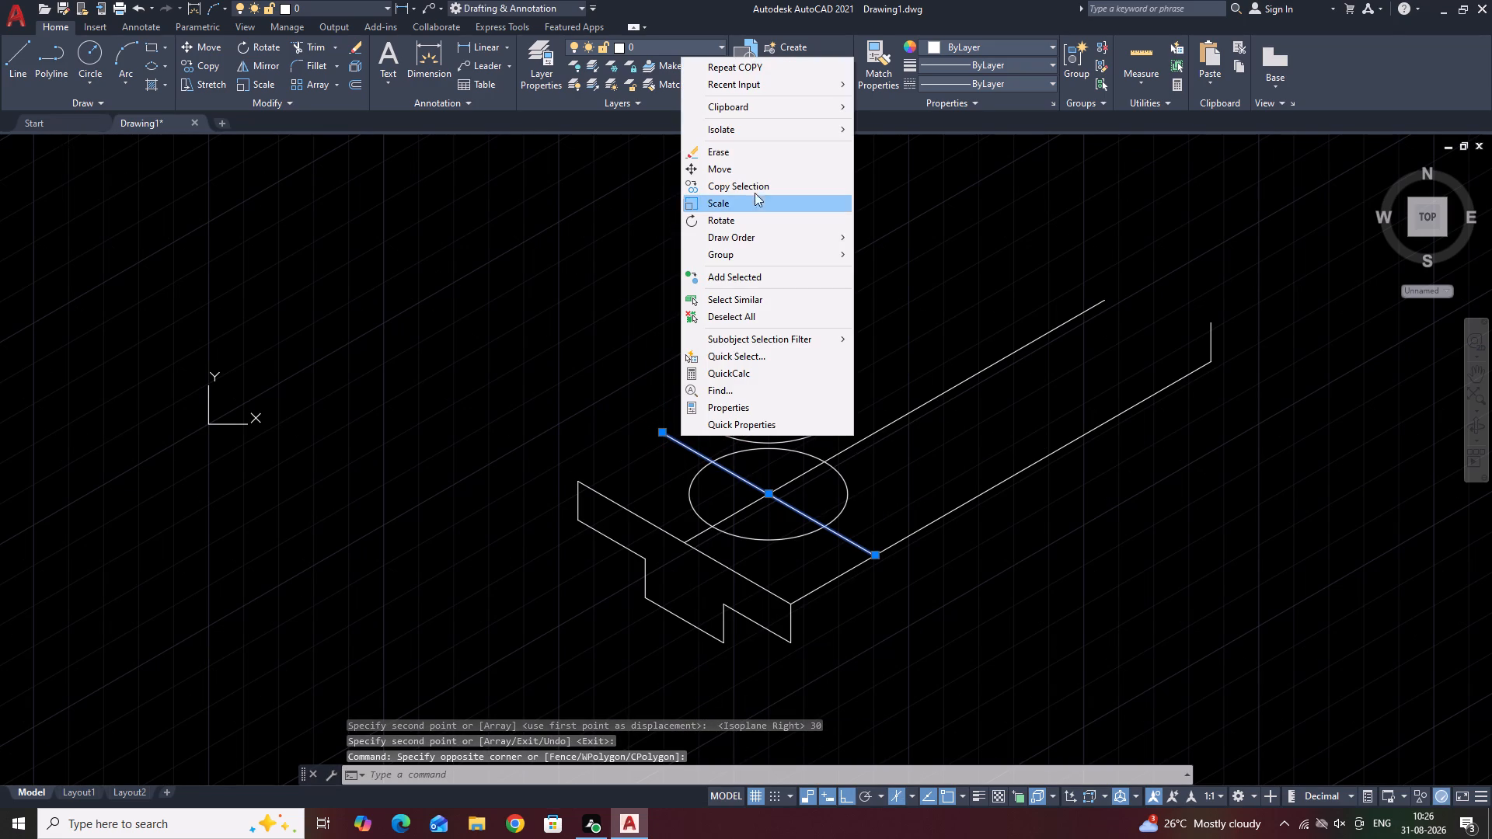
left_click(744, 501)
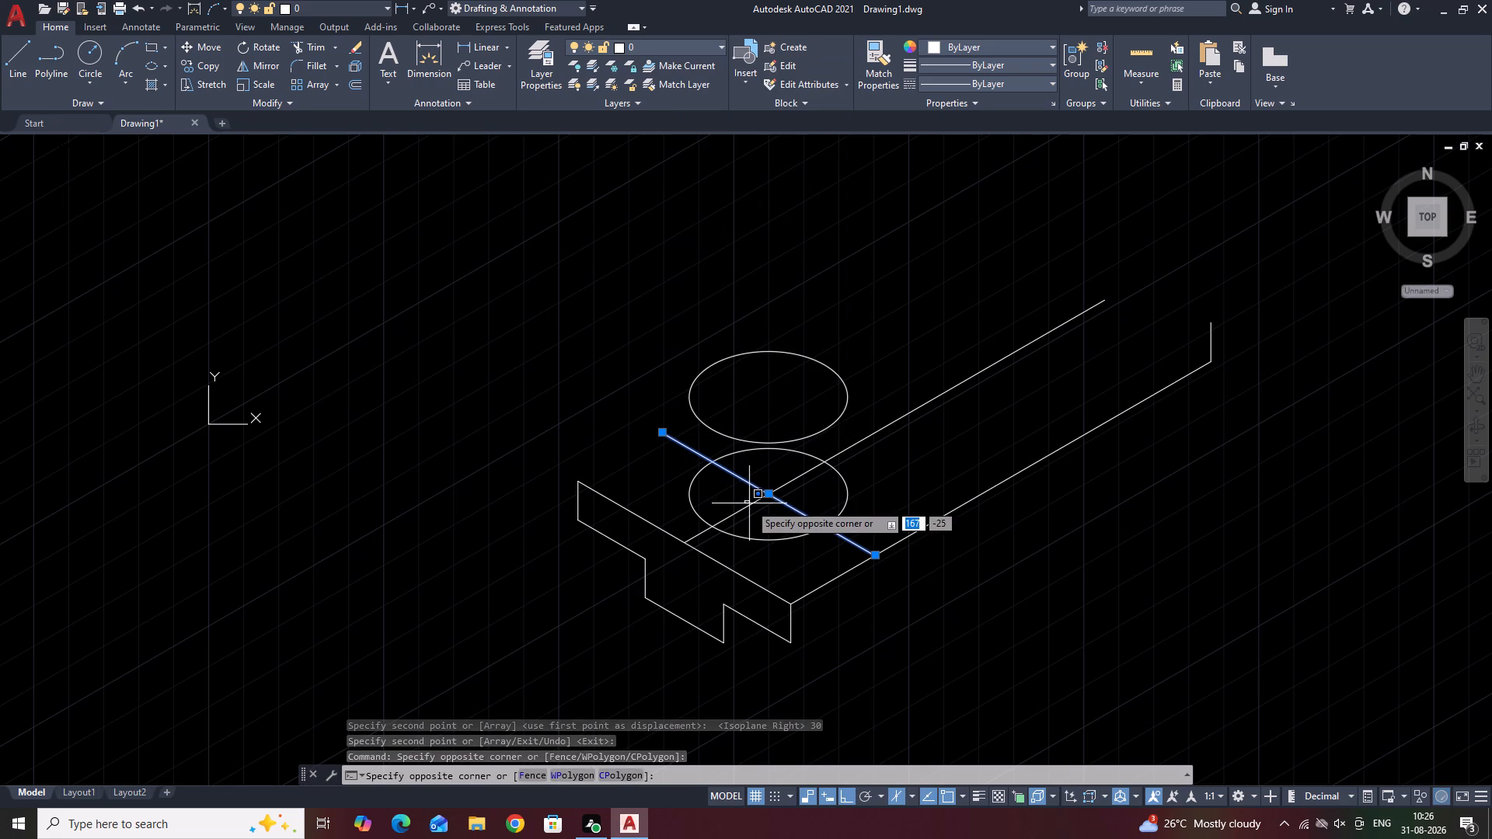
left_click(749, 503)
left_click(755, 504)
right_click(750, 503)
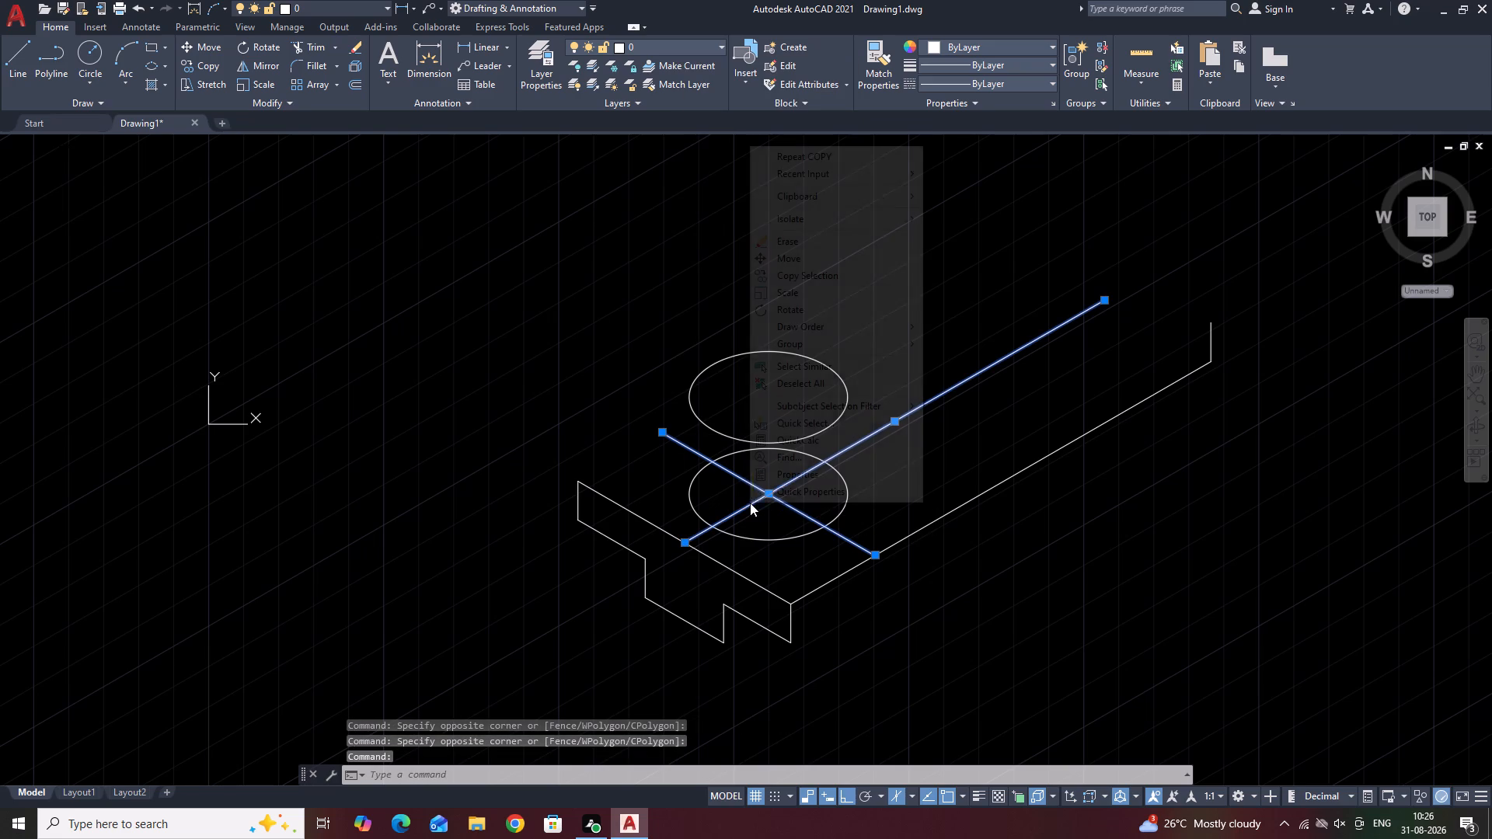
left_click(831, 247)
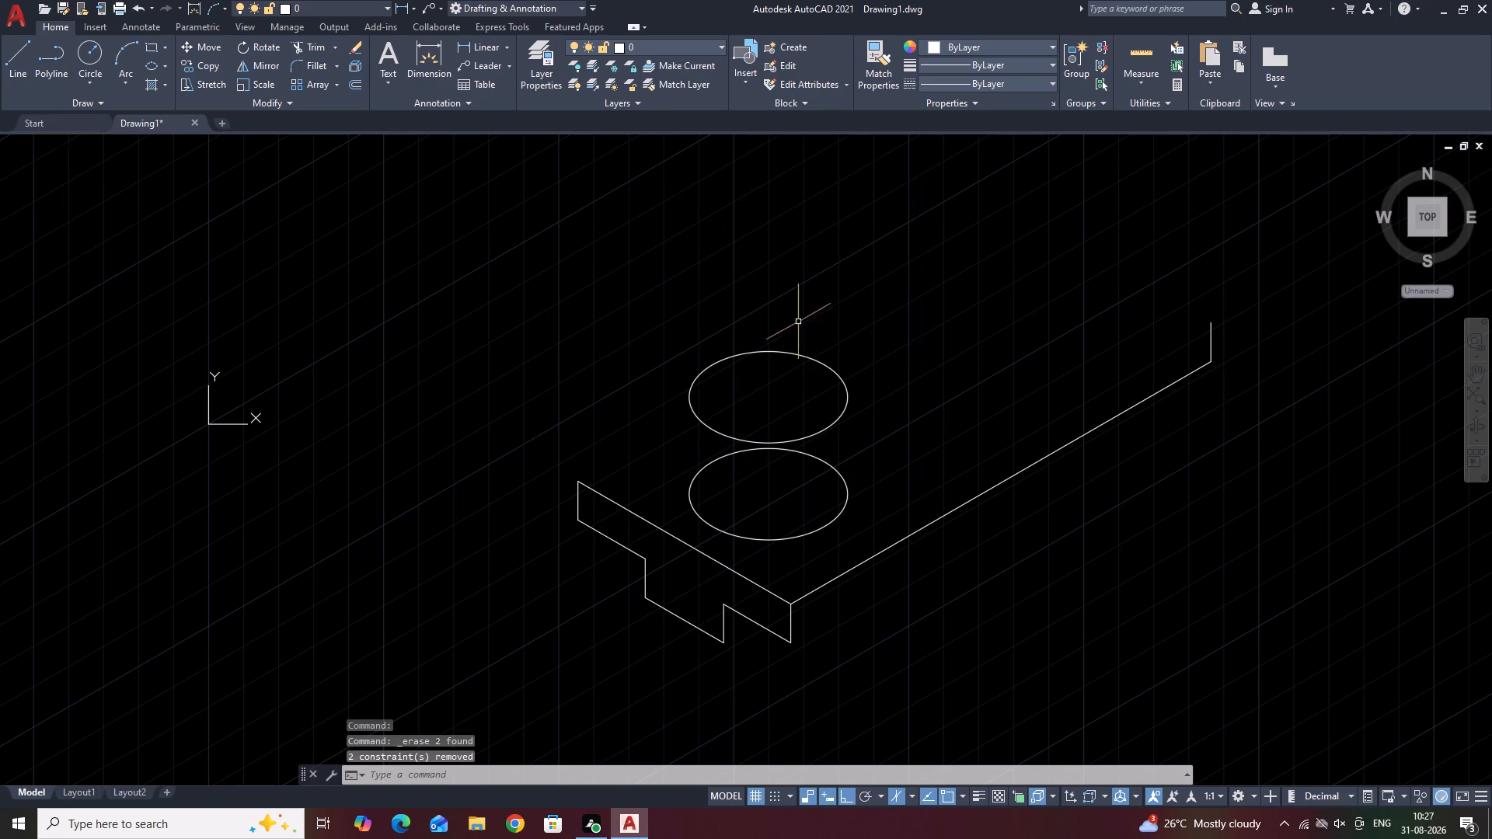
Draw two vertical lines joining the left and right quadrants of the upper isocircle to those of the lower one.
left_click(19, 51)
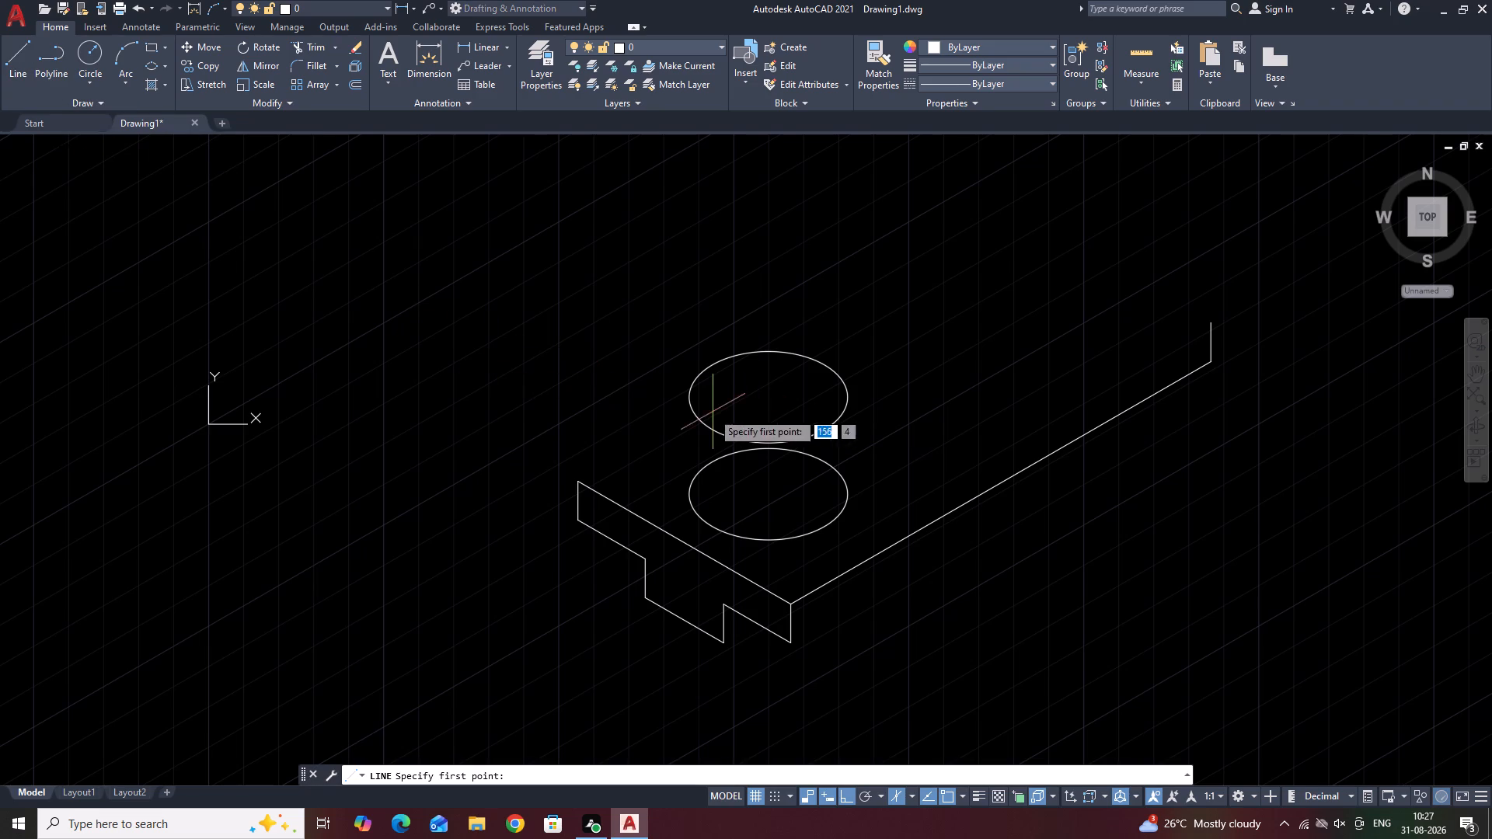
left_click(688, 401)
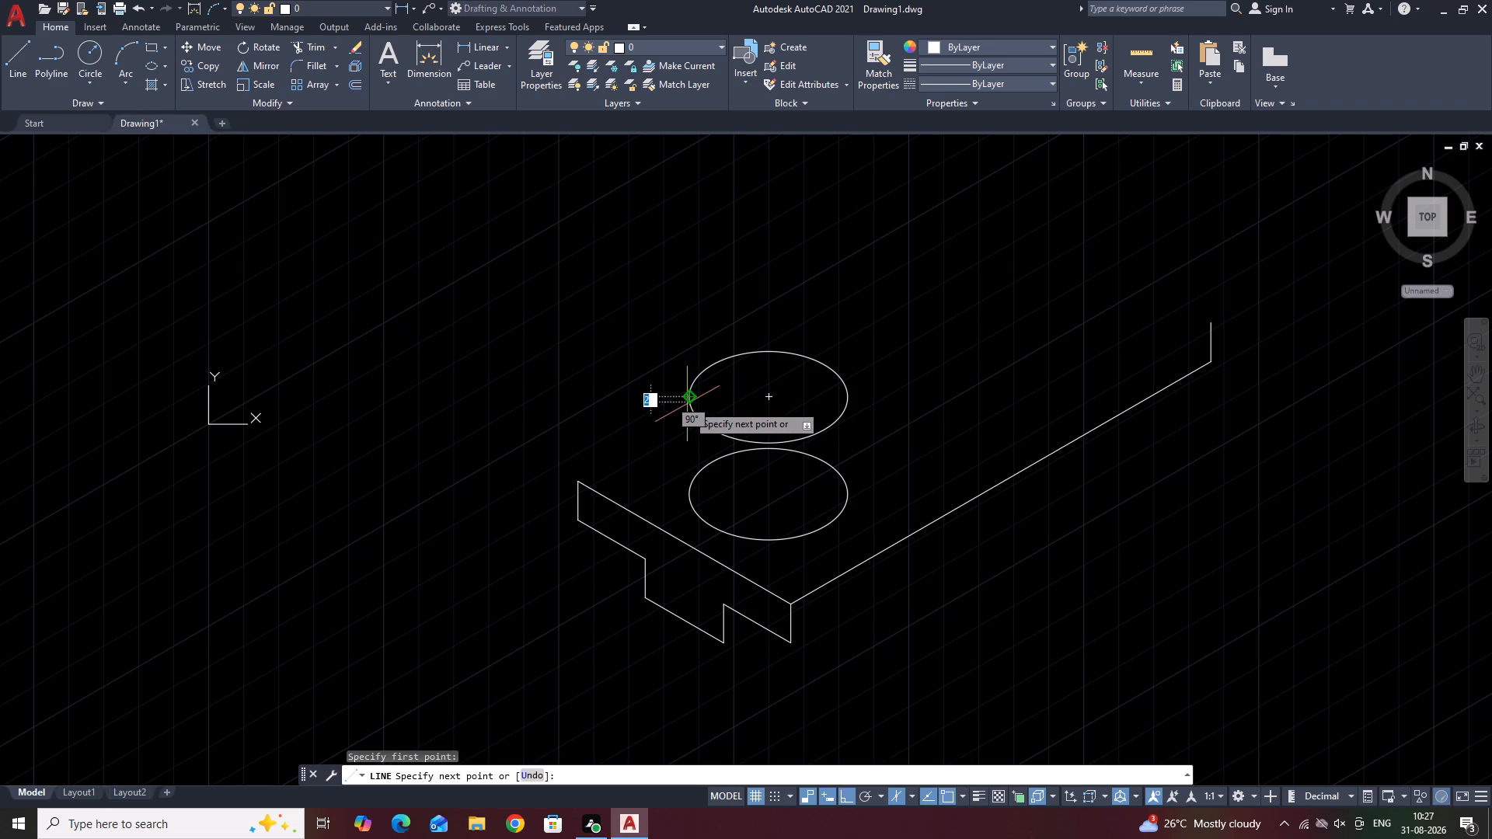
left_click(689, 493)
key("space")
key("space")
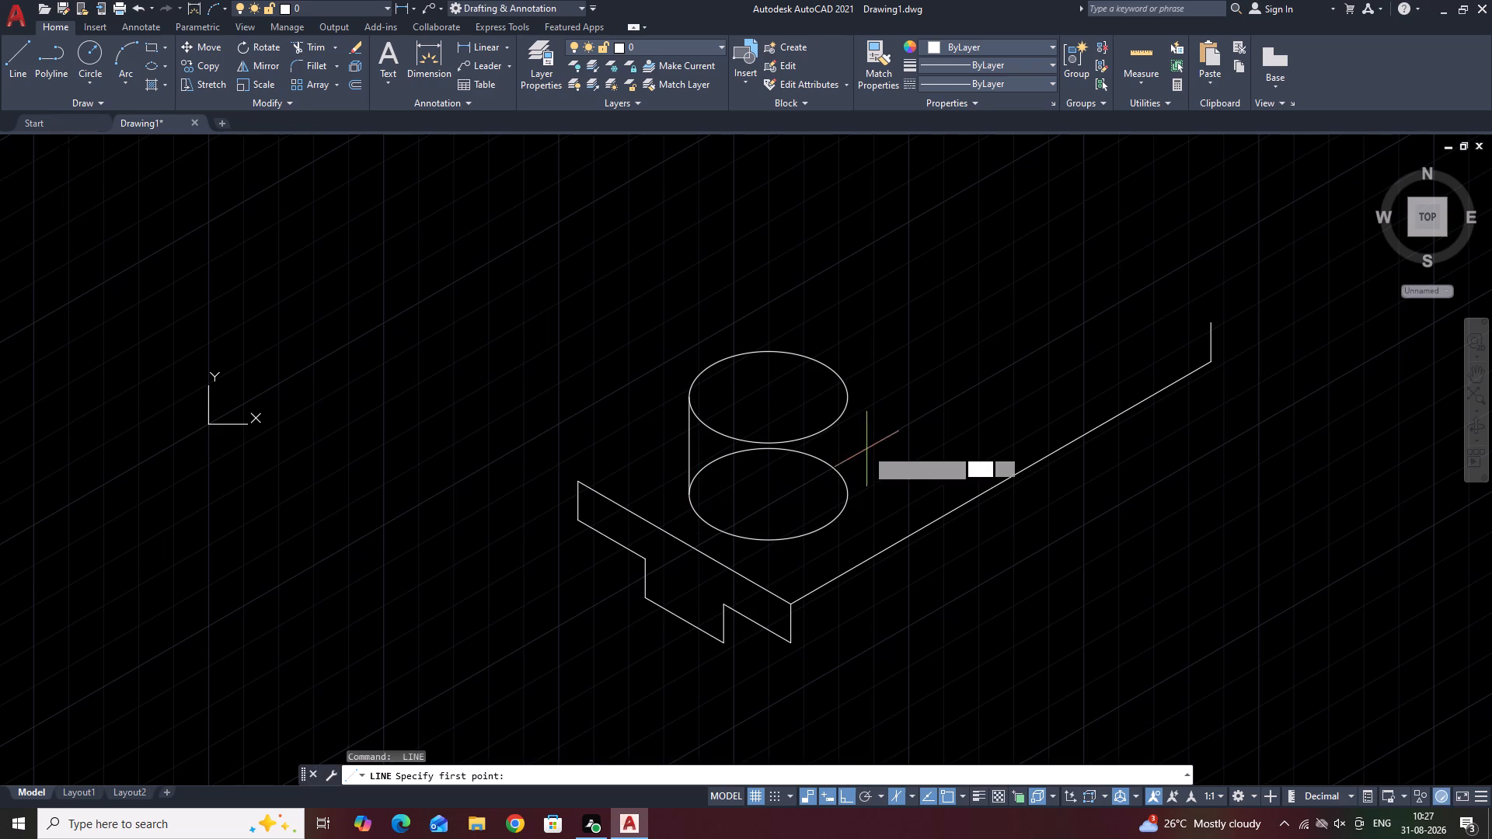
left_click(845, 399)
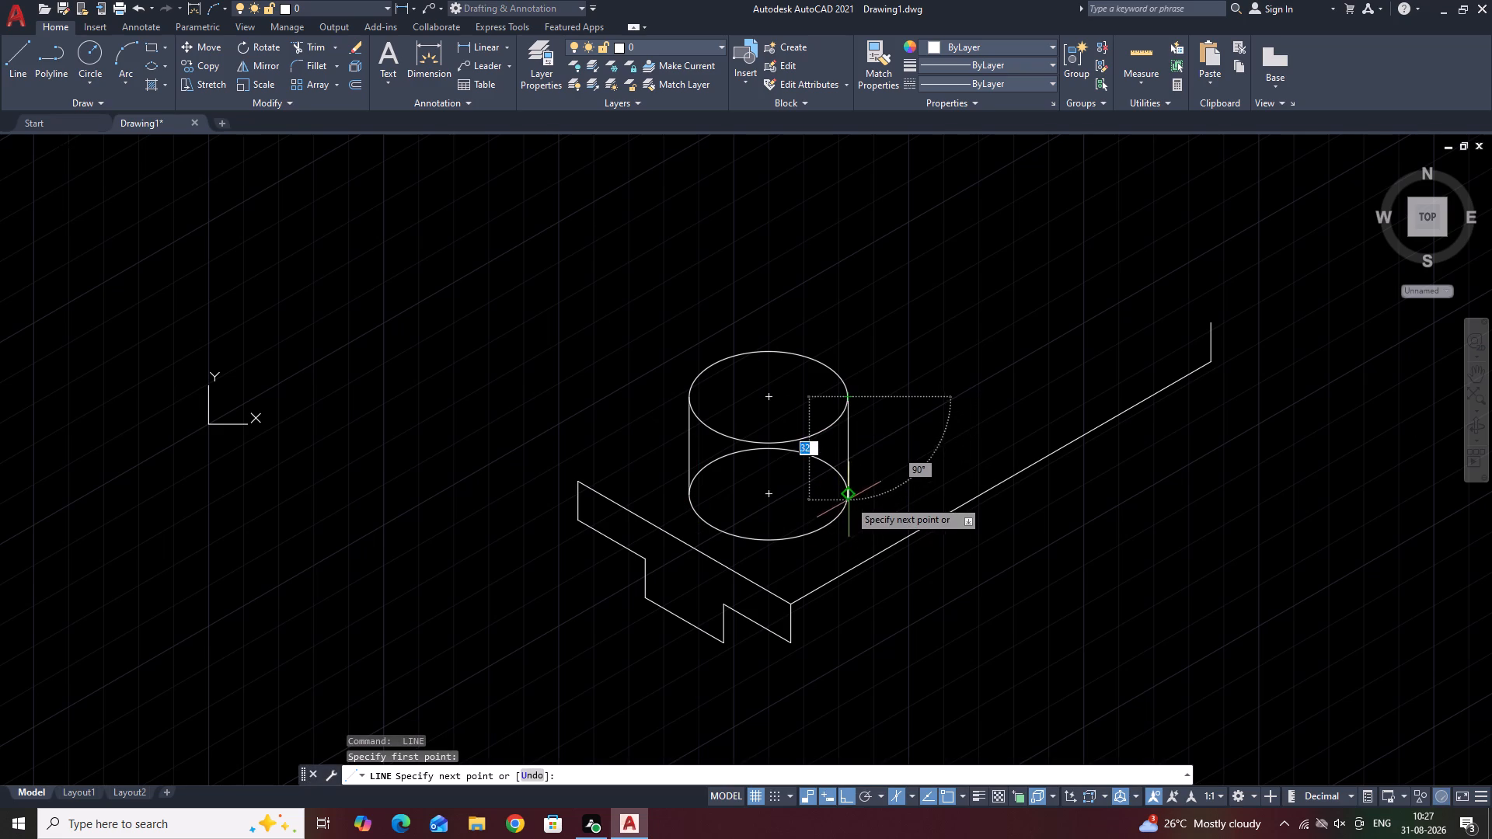
left_click(846, 498)
key("space")
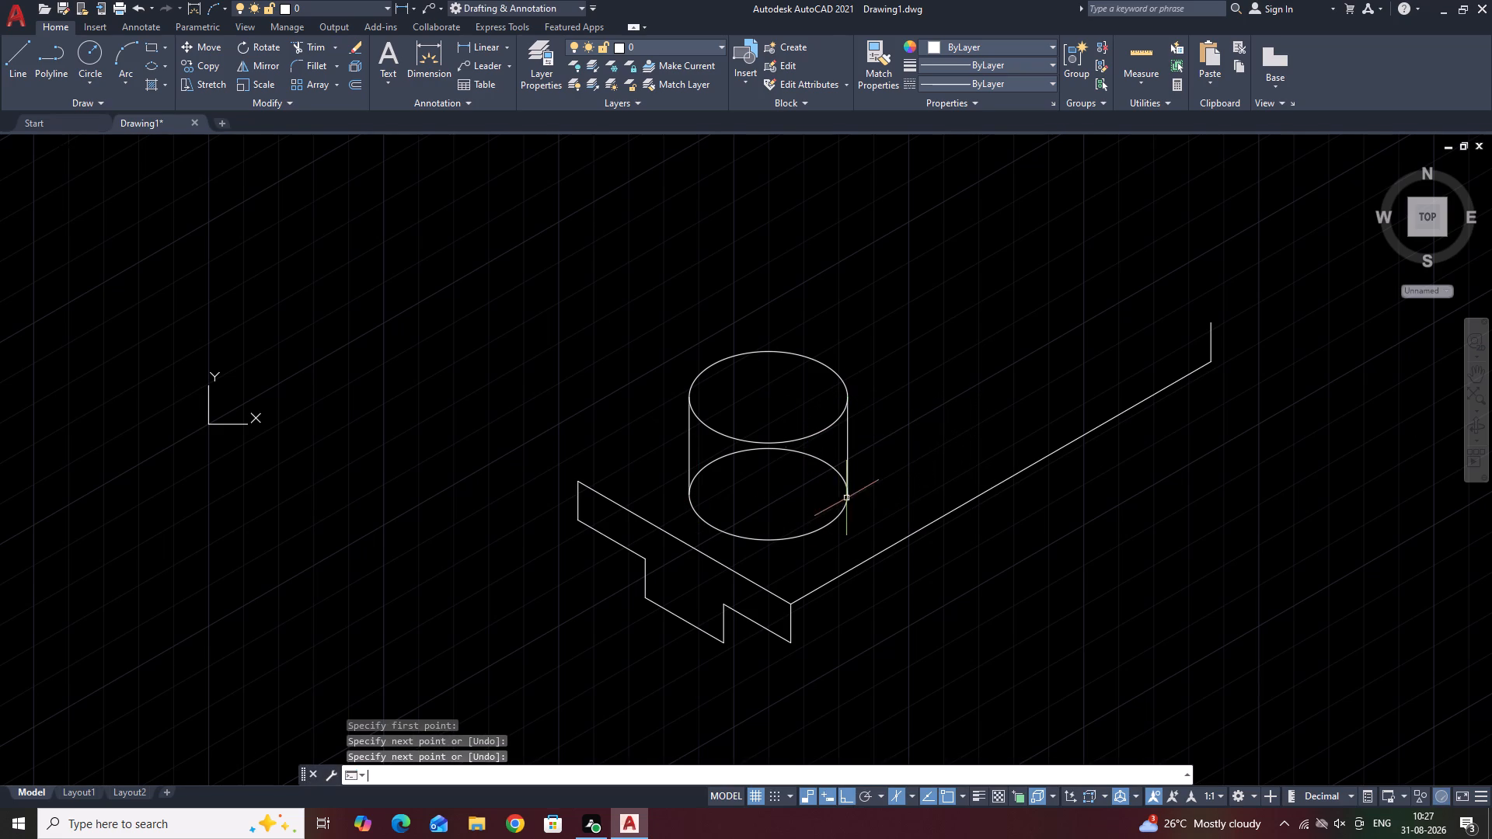
Trim away the hidden back half of the lower isocircle between the cylinder's two side lines.
left_click(319, 48)
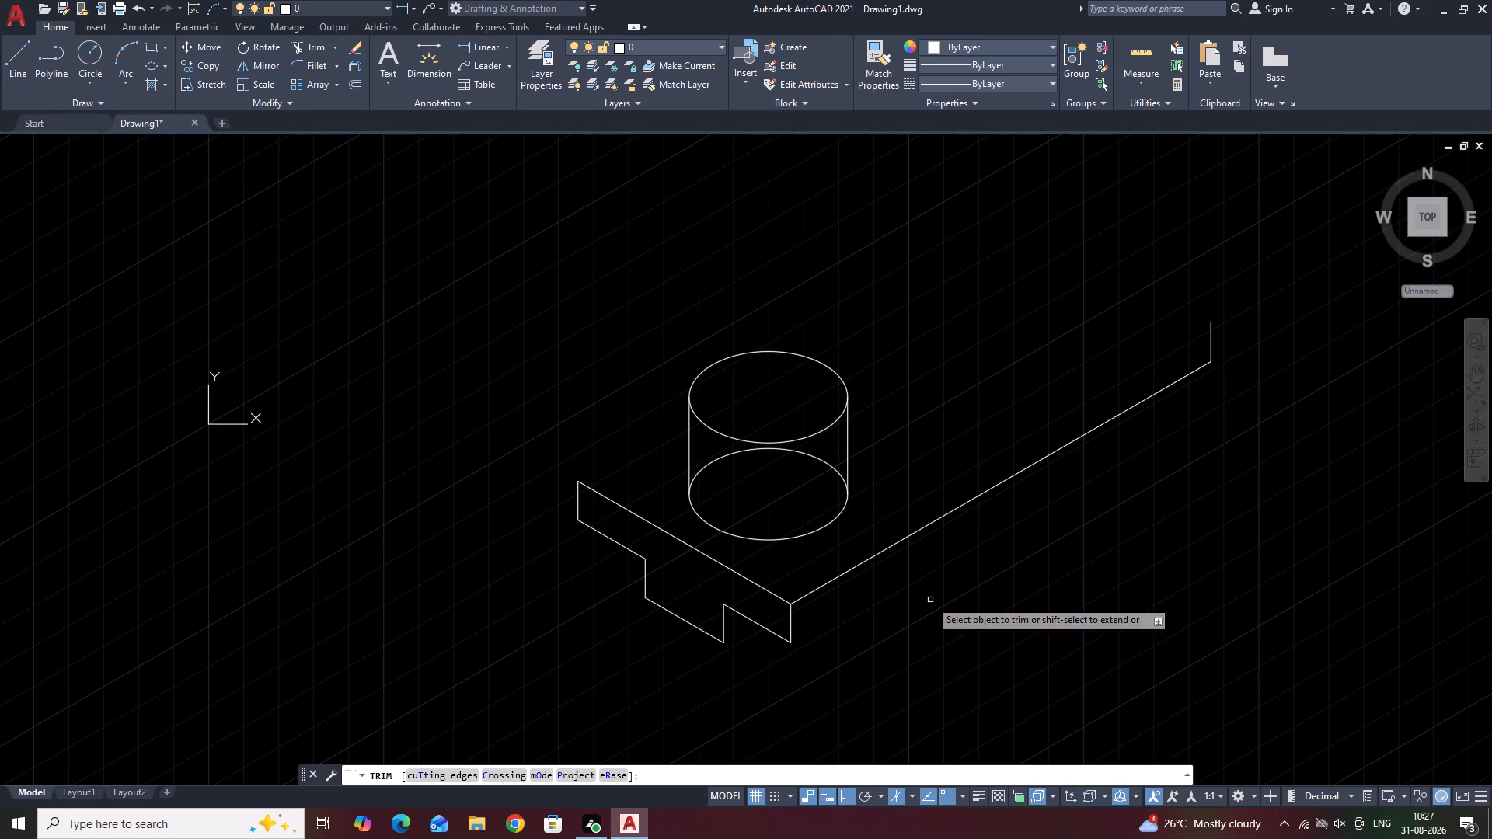
left_click(832, 466)
key("space")
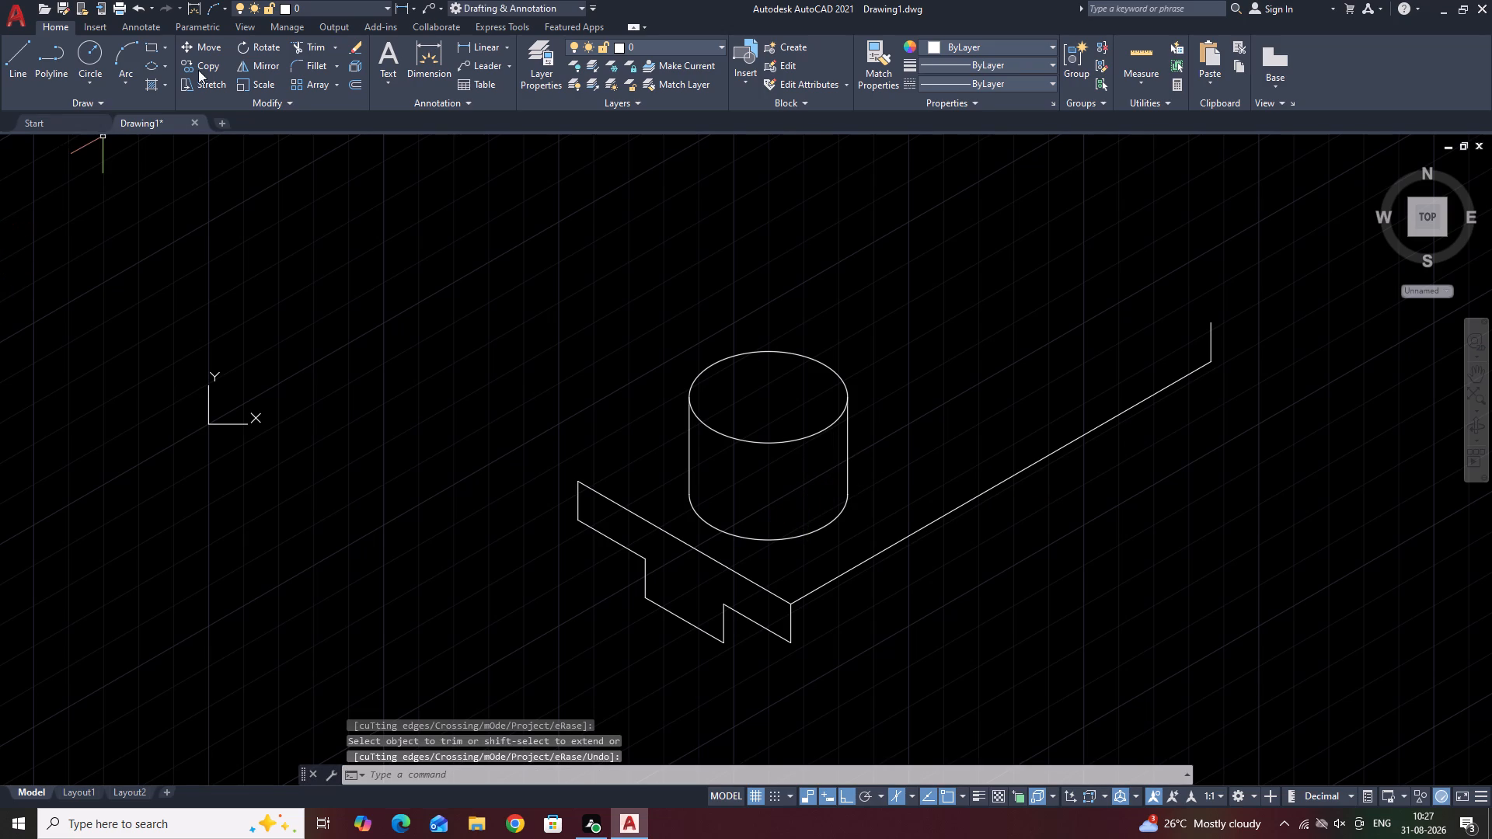
Draw an isocircle of radius 7 on the top isoplane at the centre of the cylinder's top face.
left_click(151, 64)
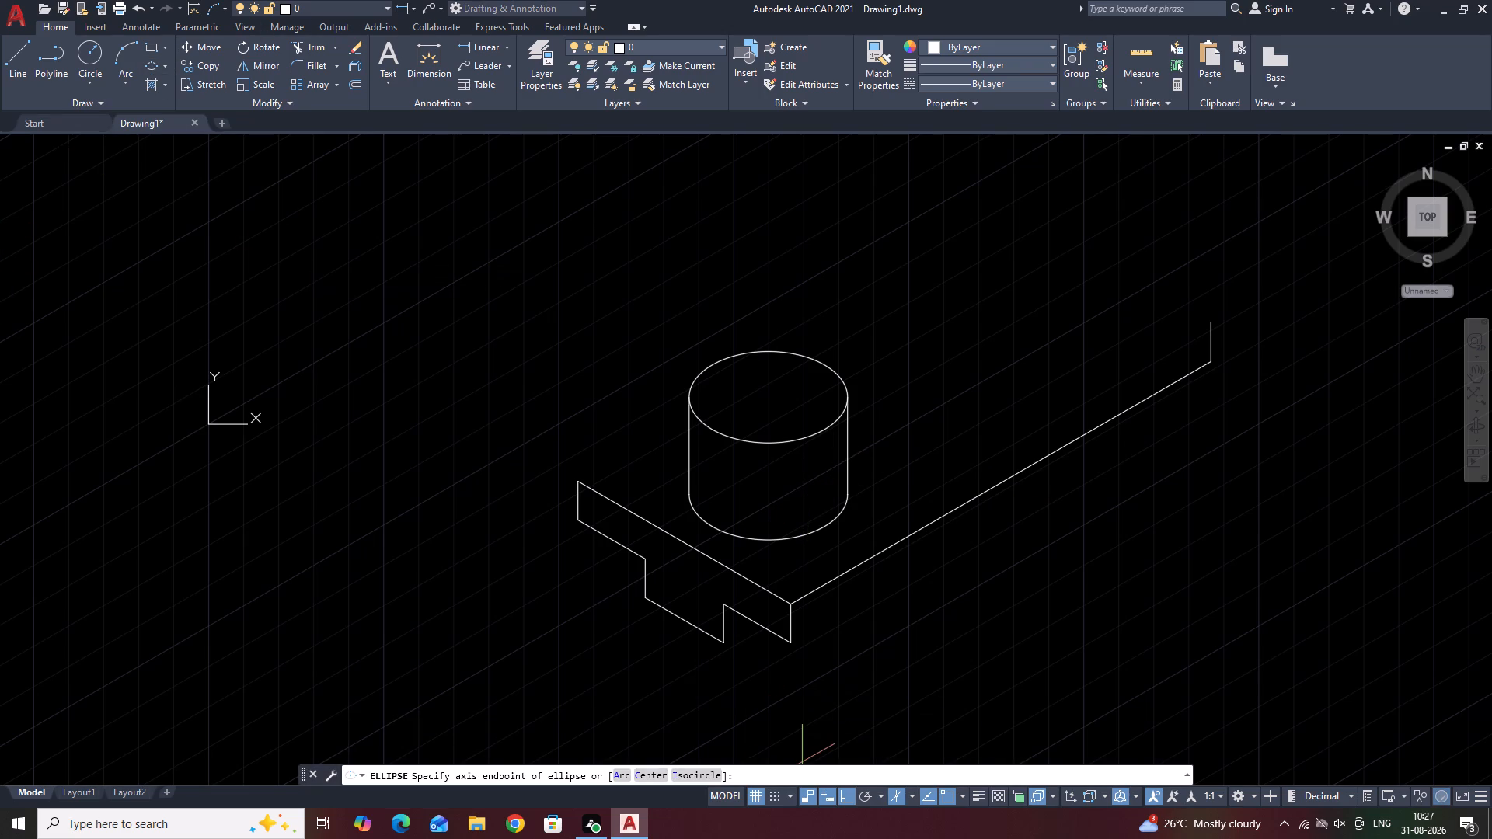
left_click(699, 777)
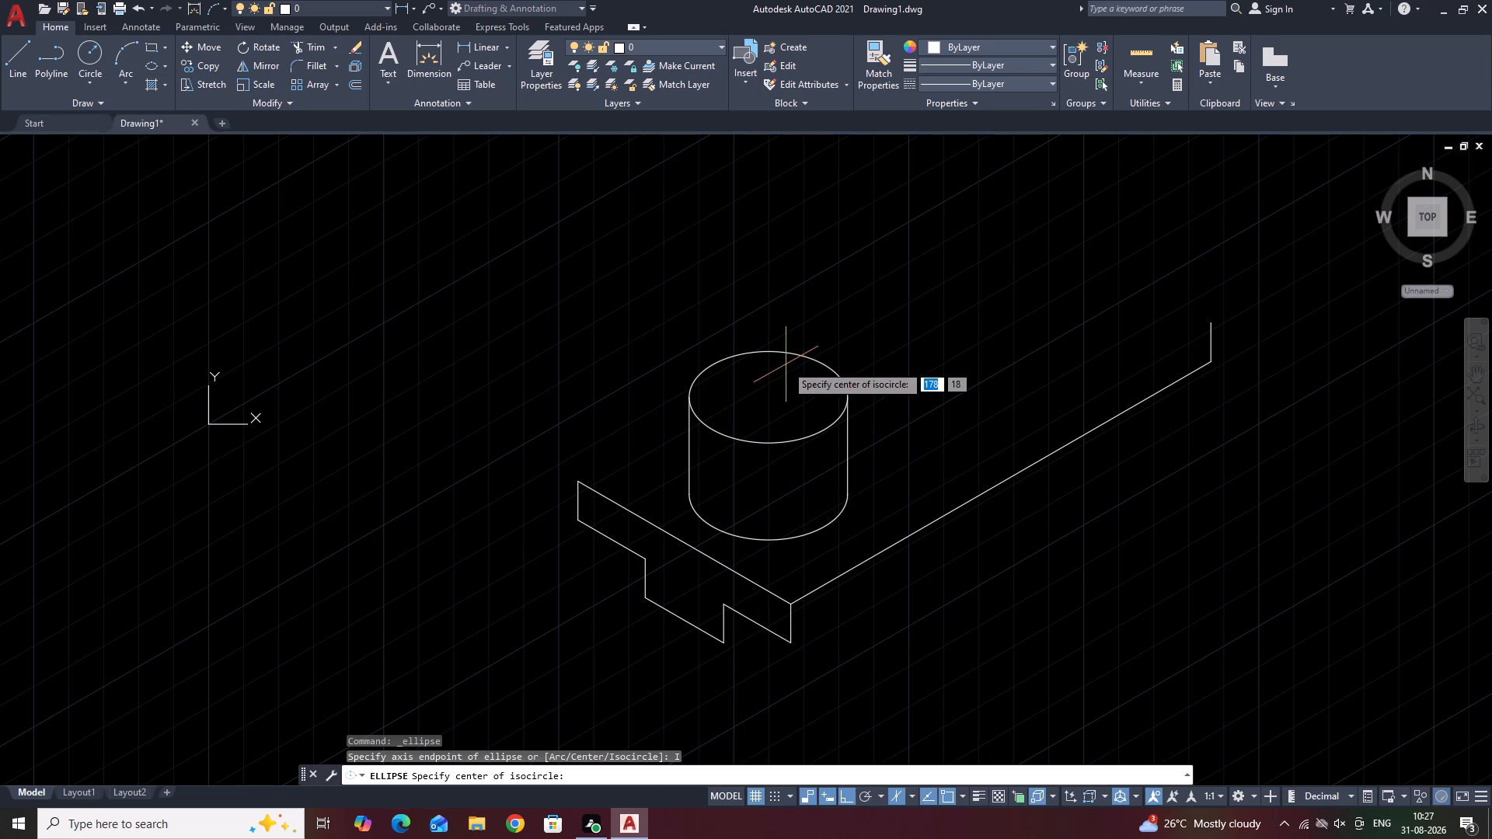
left_click(769, 398)
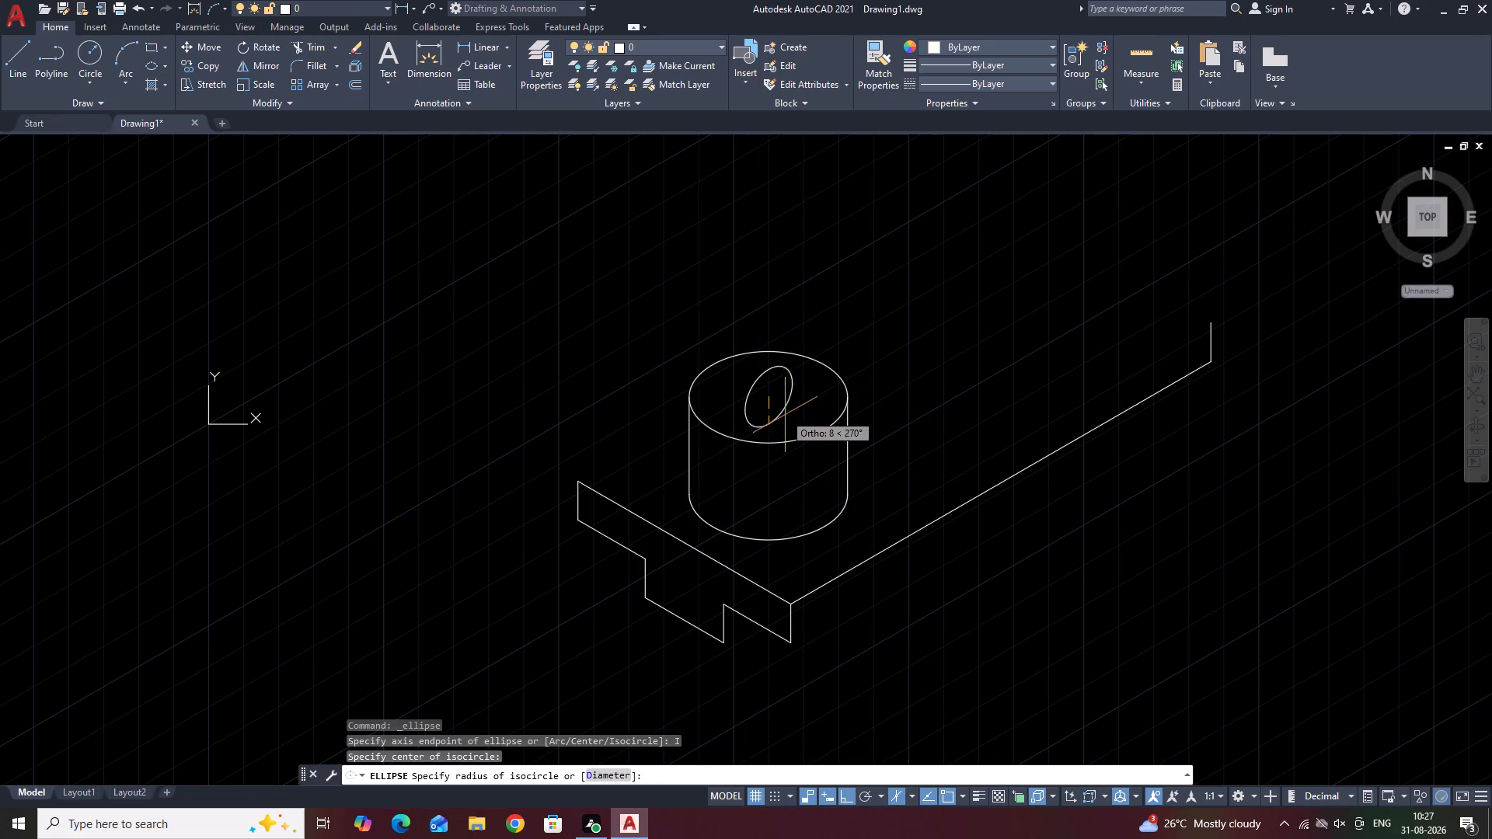
key("F5")
key("F5")
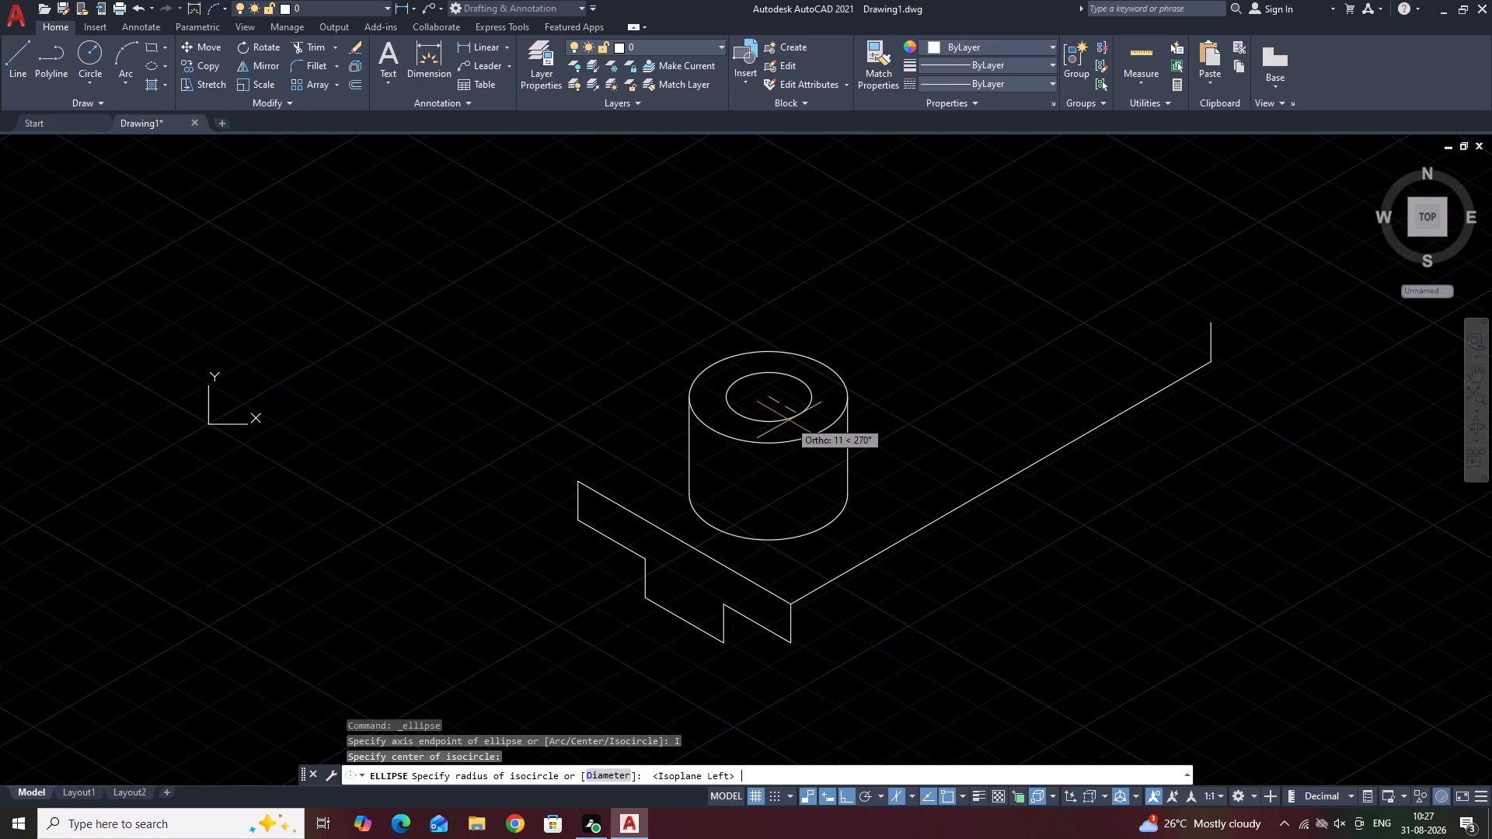
key("7")
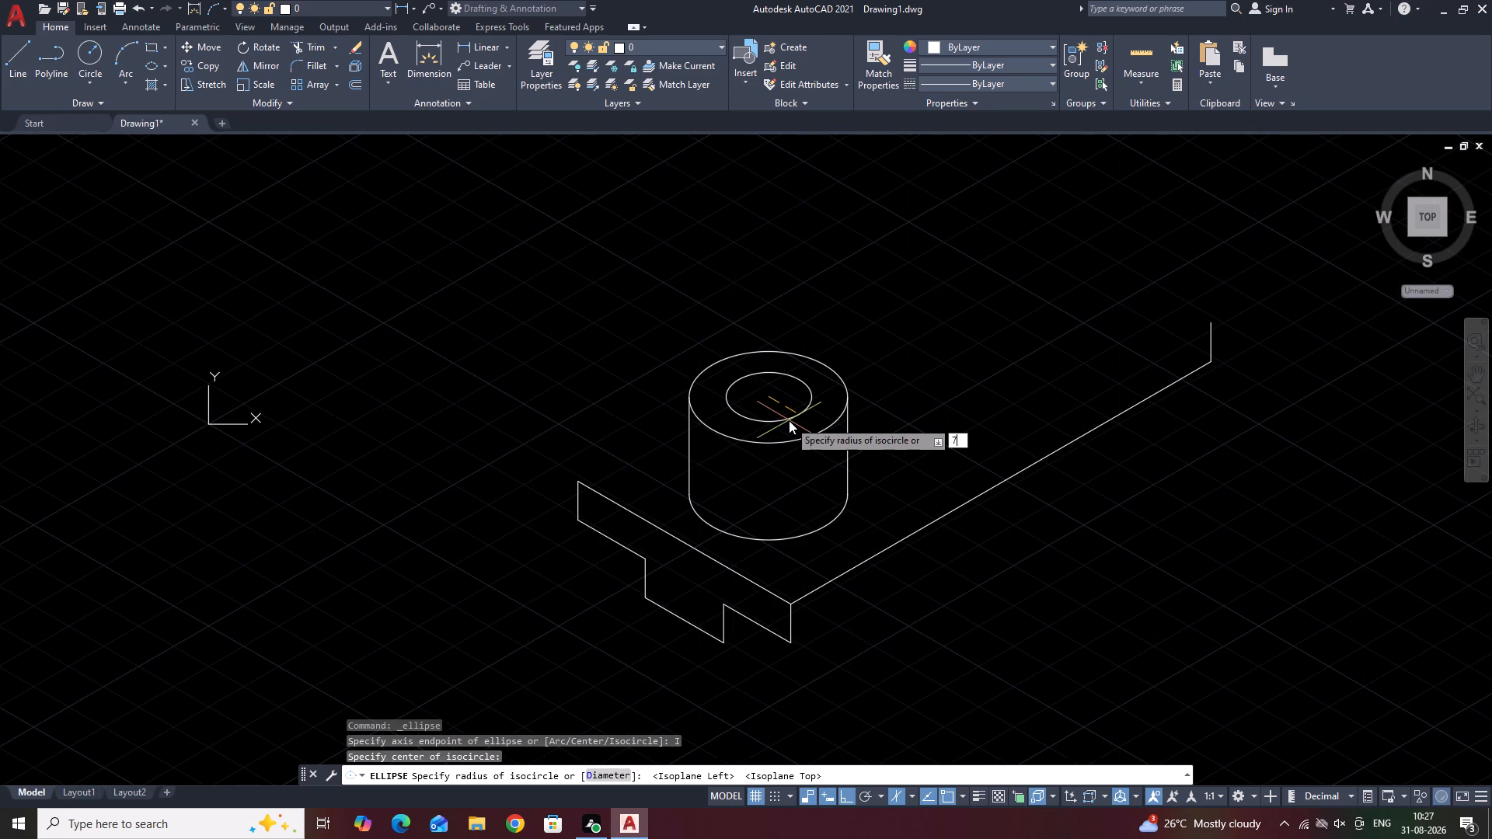
key("Return")
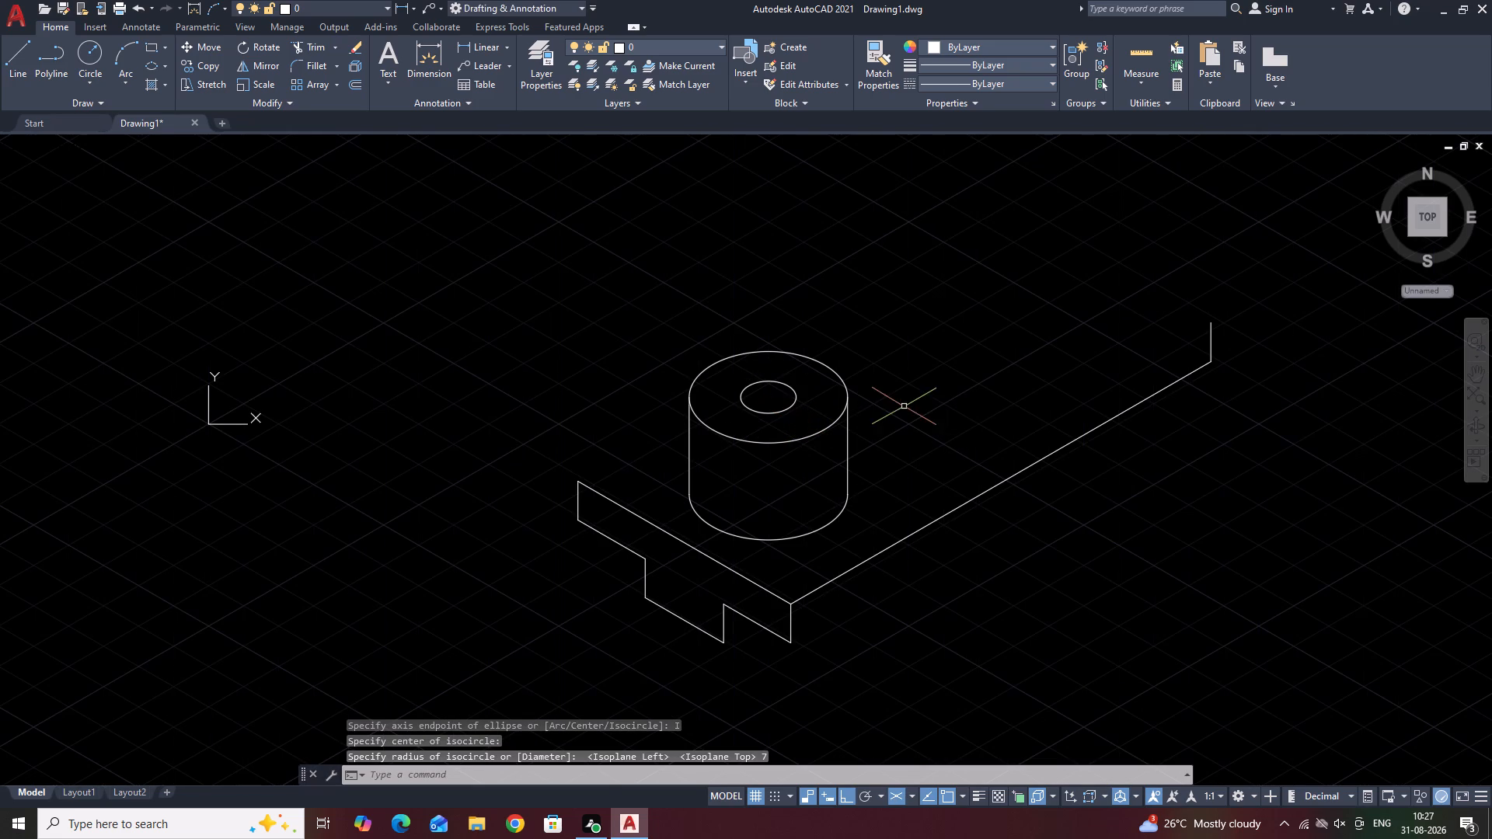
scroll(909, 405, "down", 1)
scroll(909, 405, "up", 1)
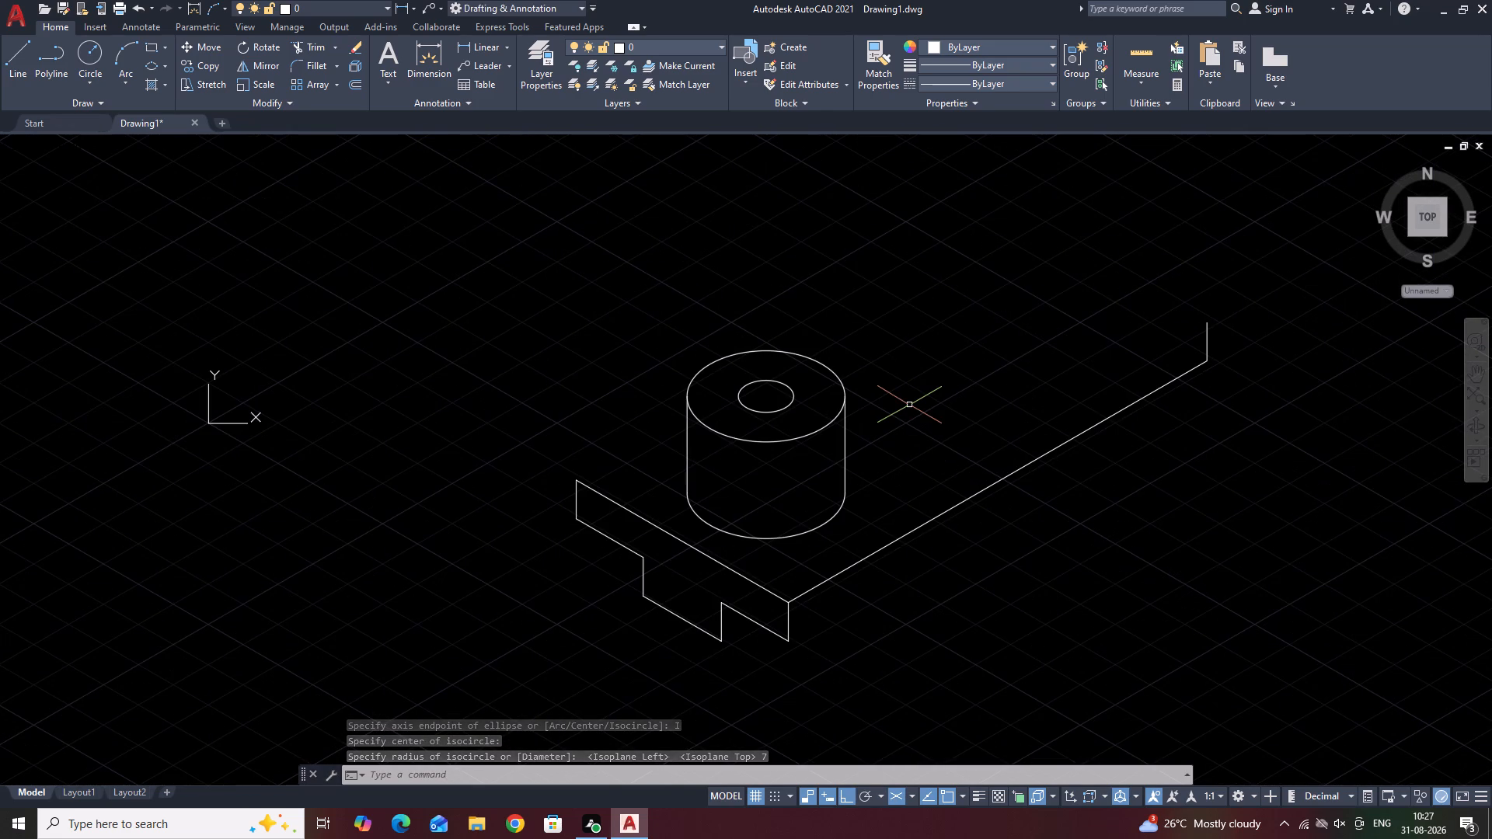
Draw the plate's rear-left top edge at 30° from its far-left corner to the cylinder, trimming the overshoot at the cylinder's side line.
left_click(16, 52)
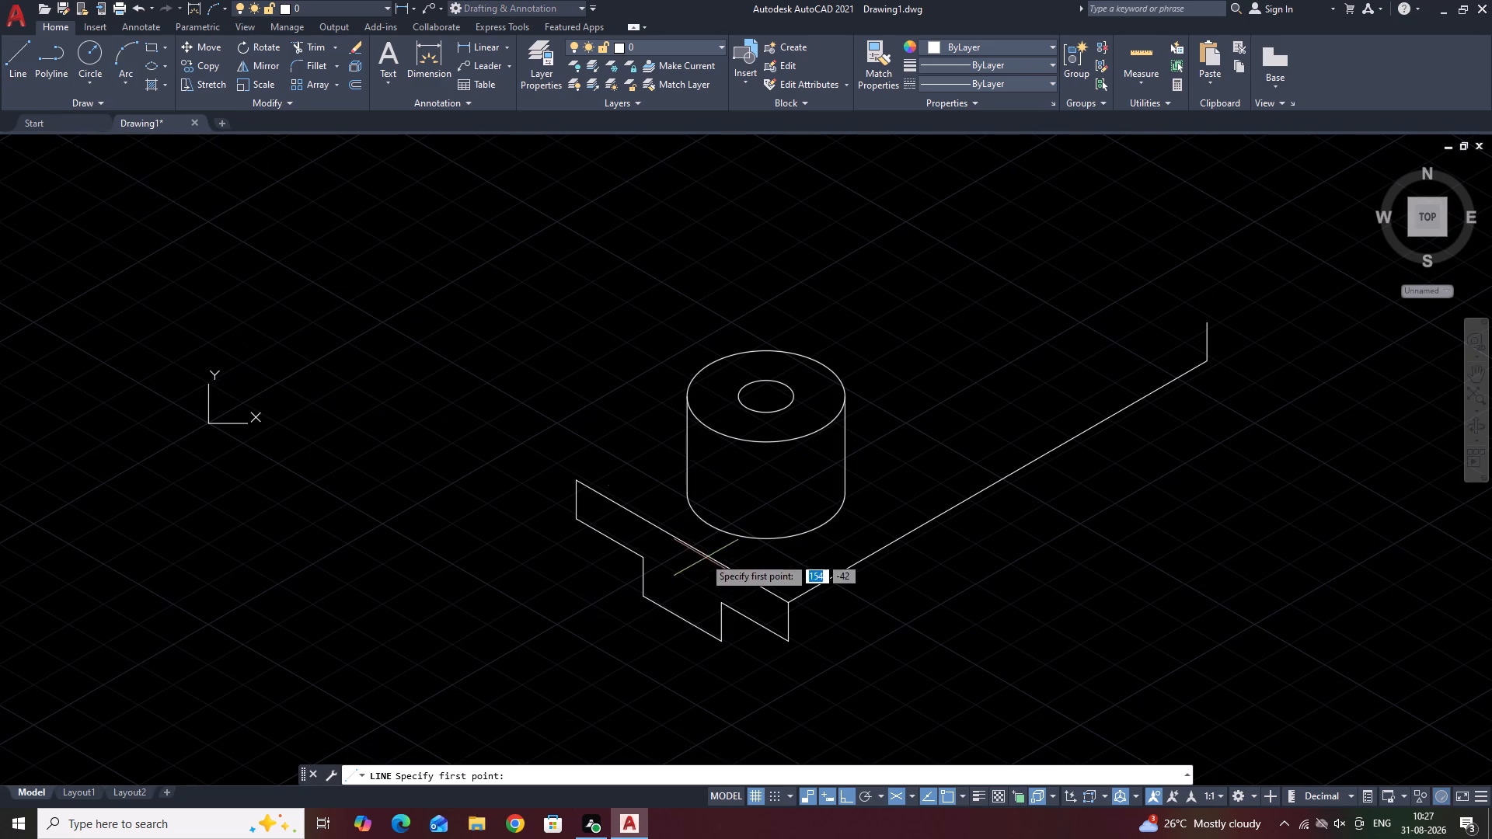
left_click(574, 482)
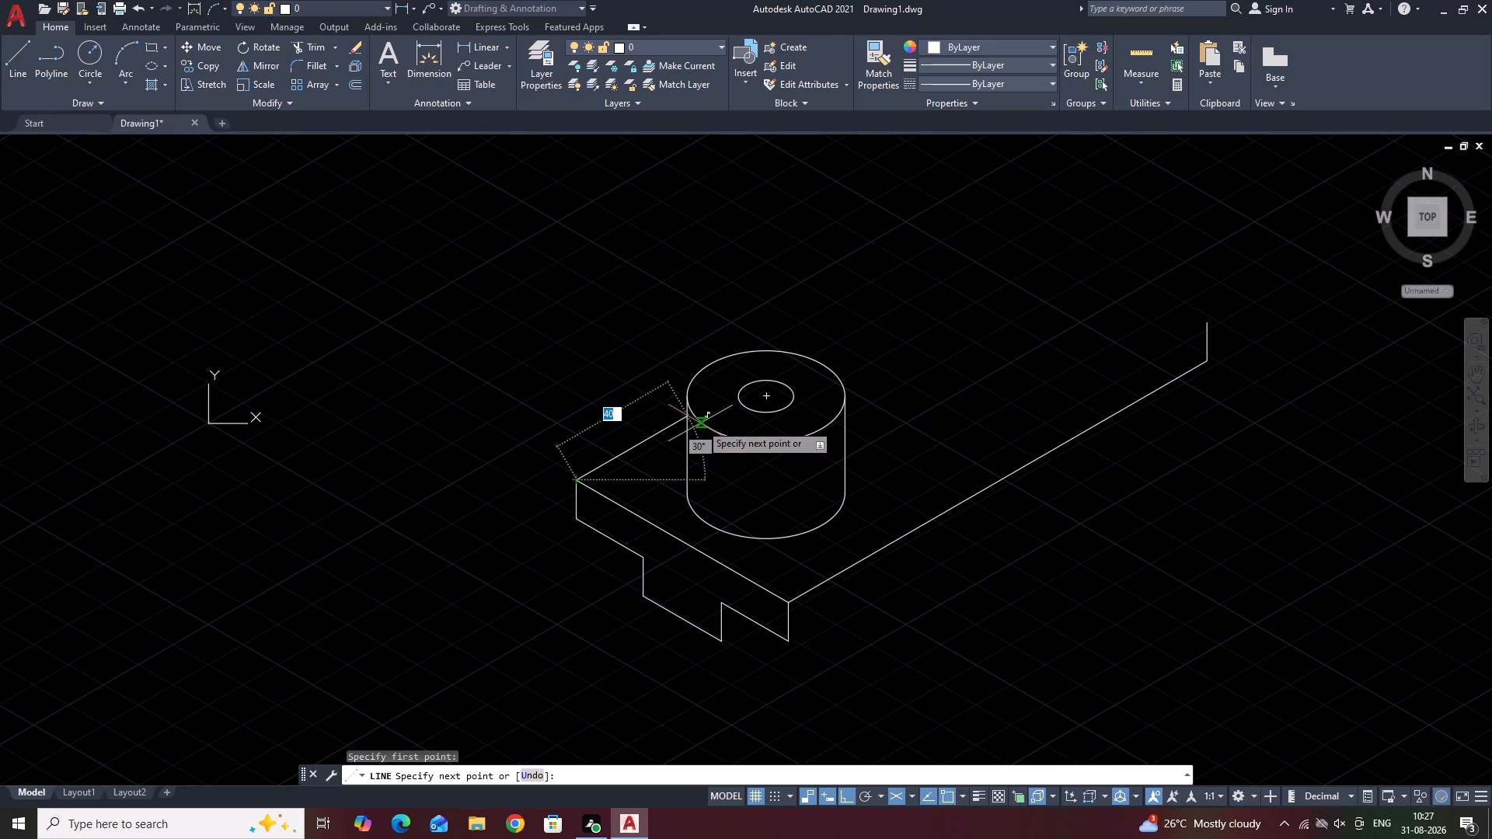
scroll(700, 423, "up", 2)
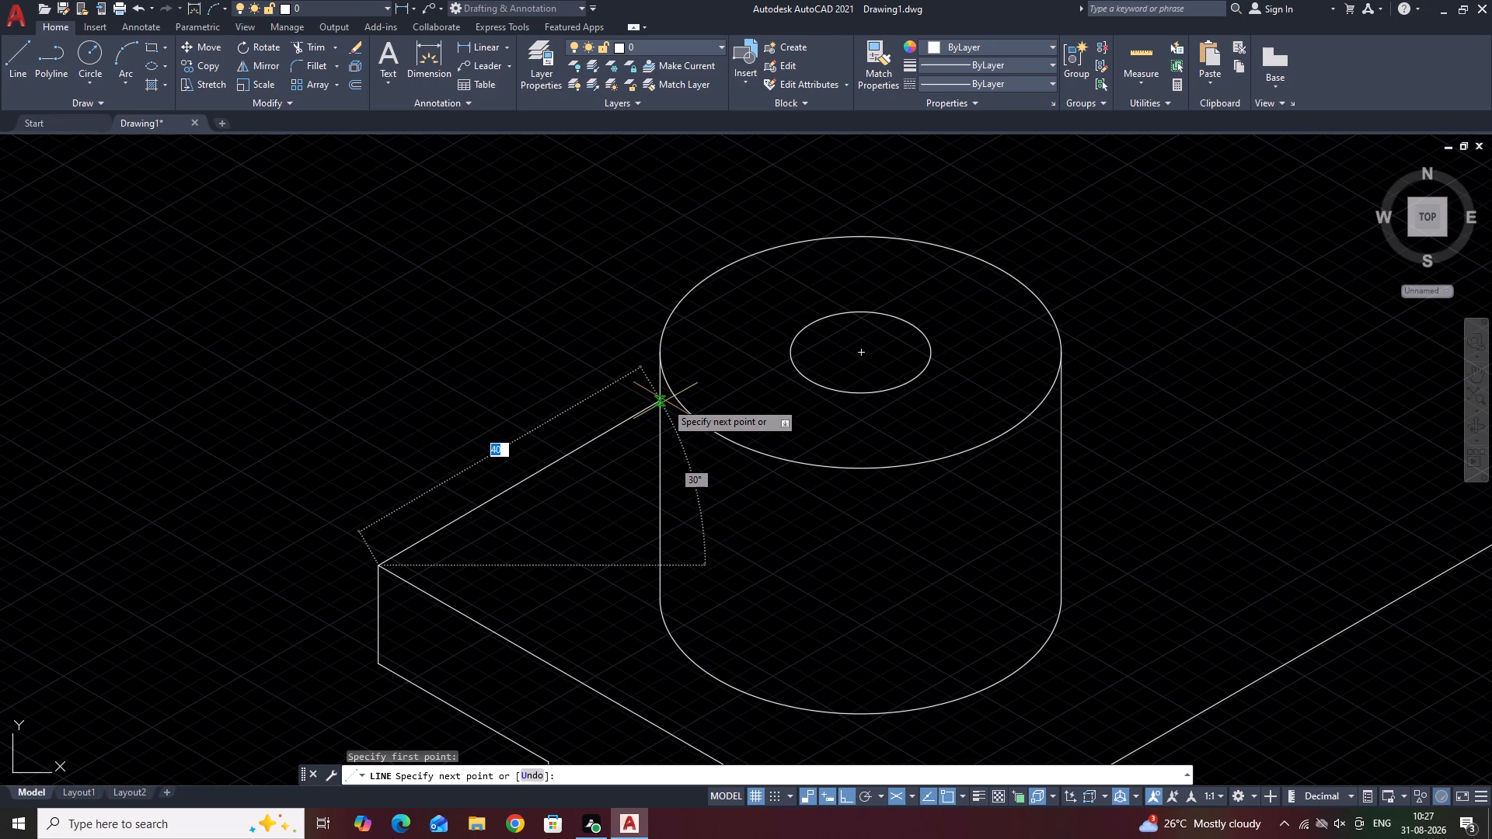
left_click(669, 399)
key("space")
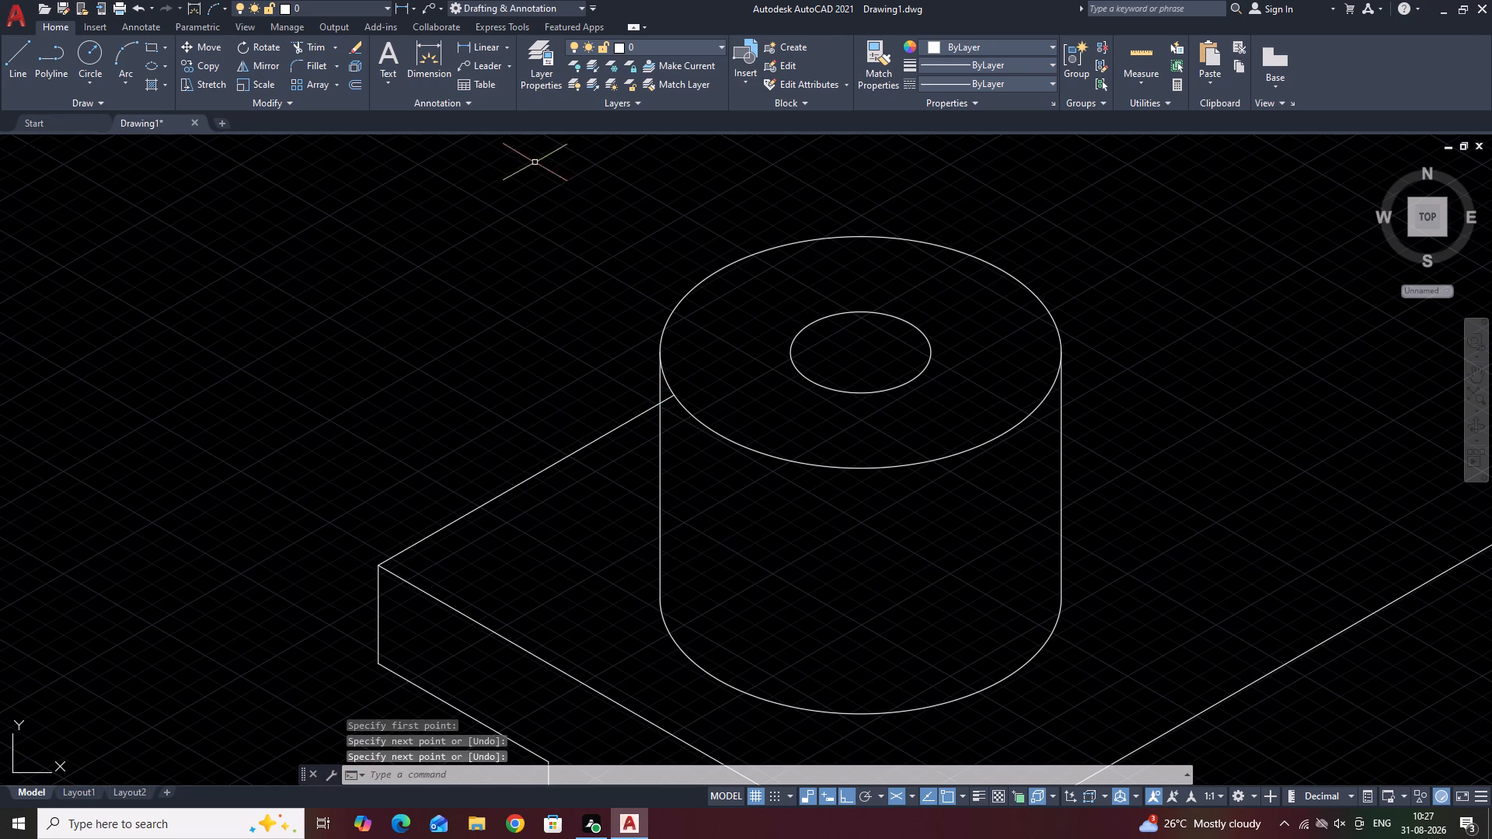
left_click(318, 50)
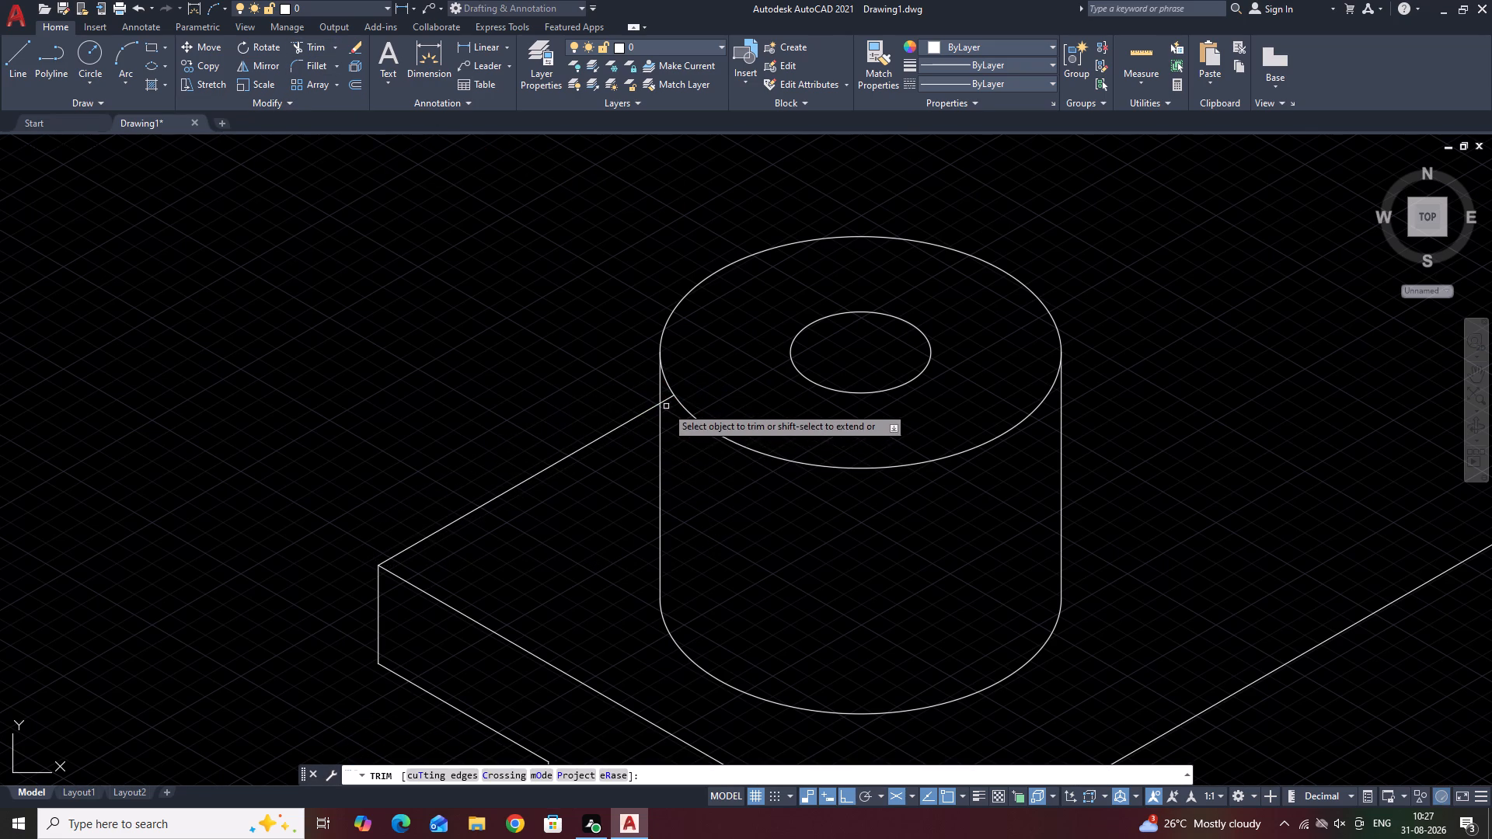
left_click(668, 399)
key("space")
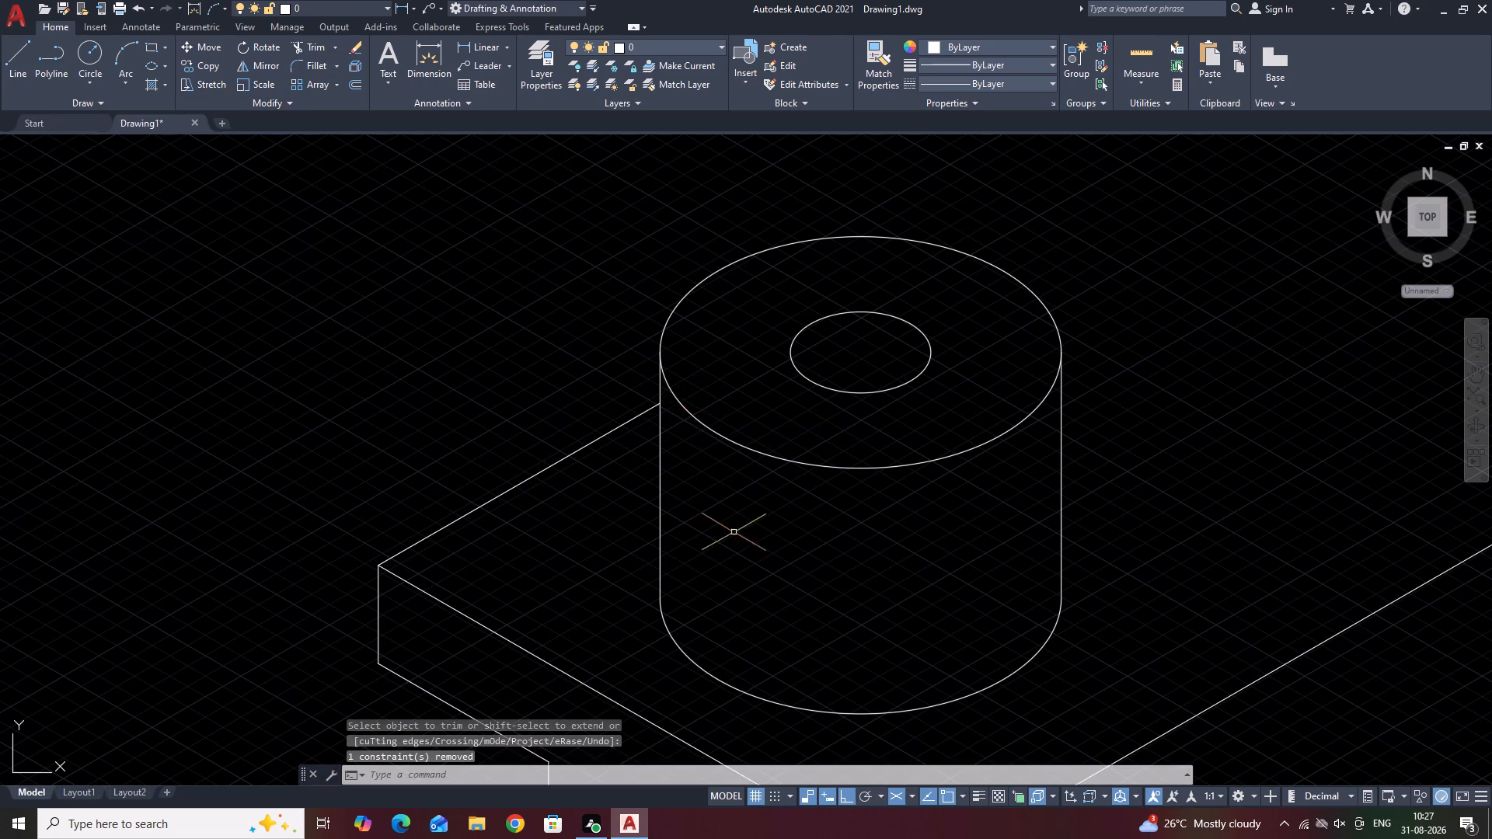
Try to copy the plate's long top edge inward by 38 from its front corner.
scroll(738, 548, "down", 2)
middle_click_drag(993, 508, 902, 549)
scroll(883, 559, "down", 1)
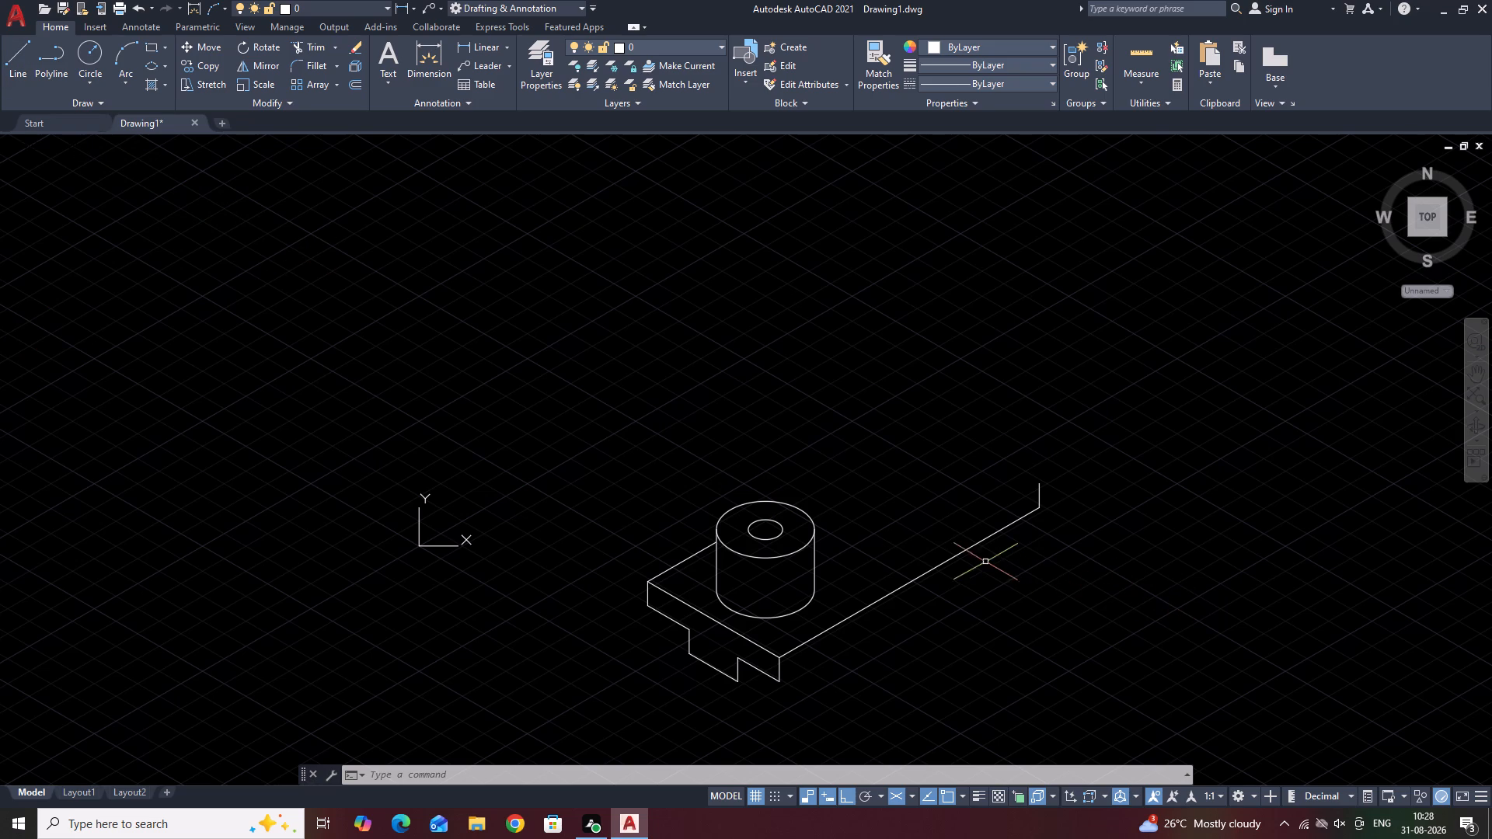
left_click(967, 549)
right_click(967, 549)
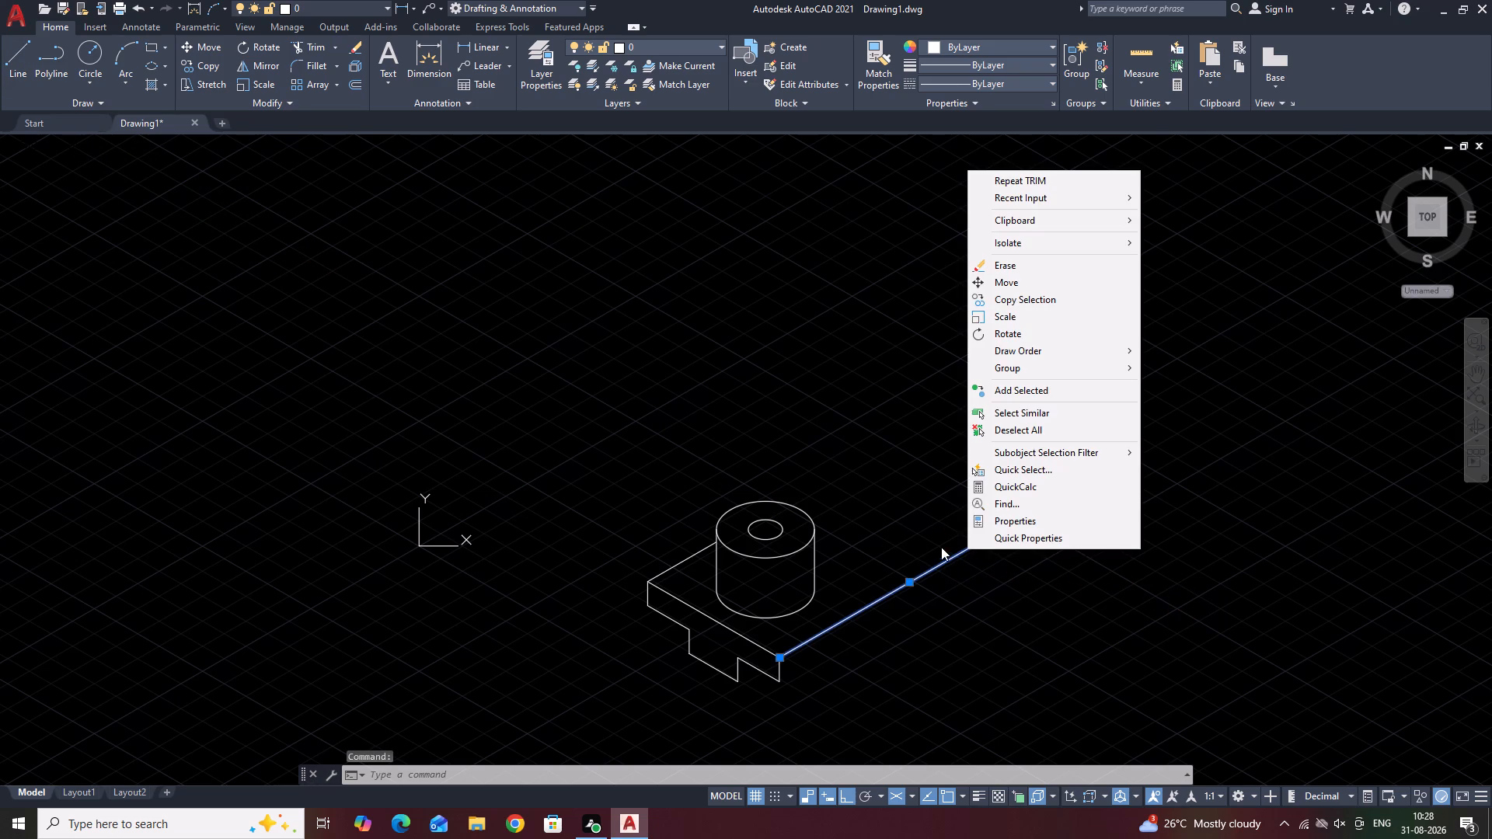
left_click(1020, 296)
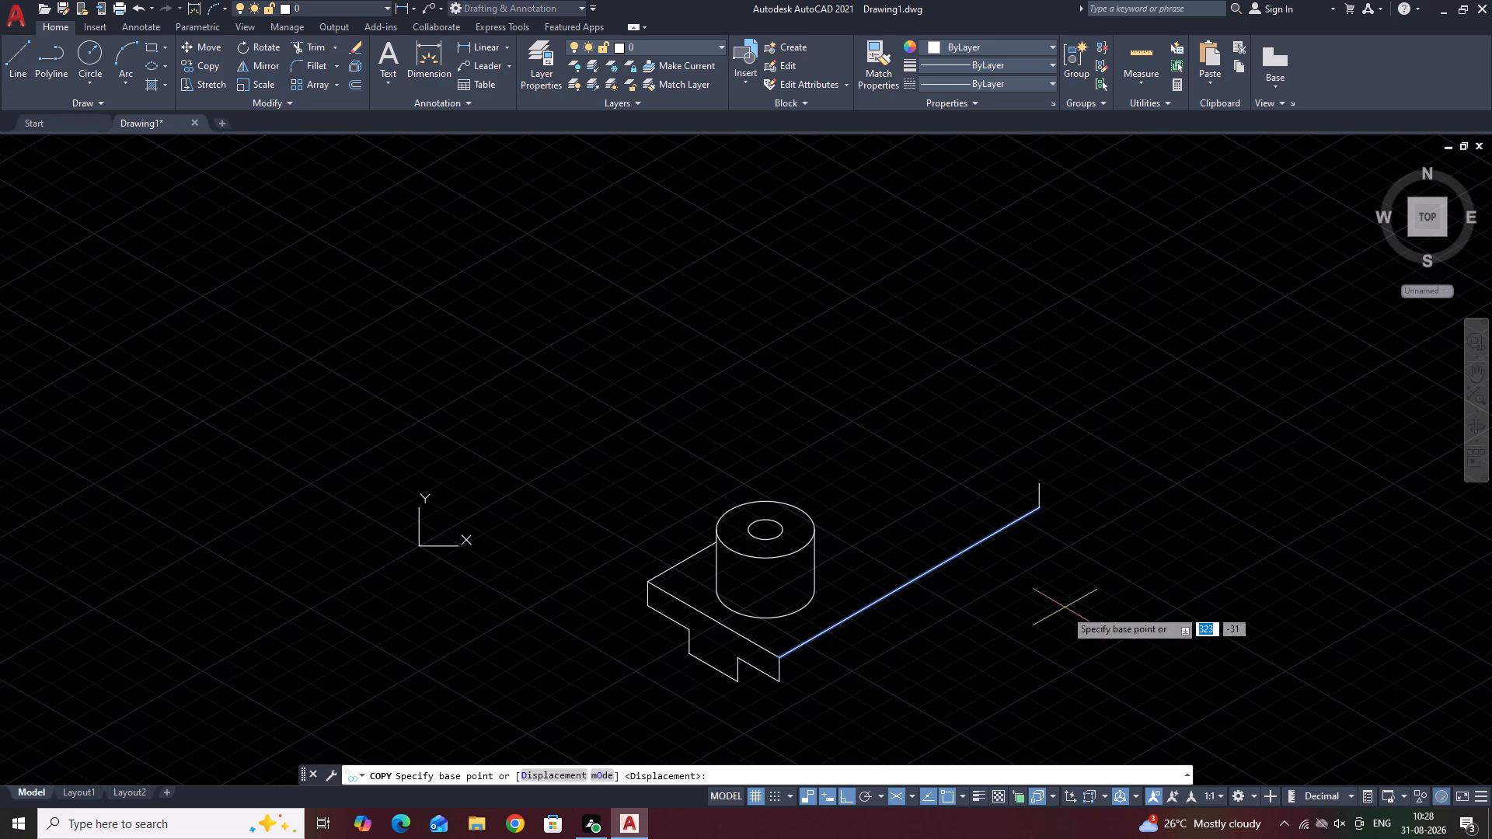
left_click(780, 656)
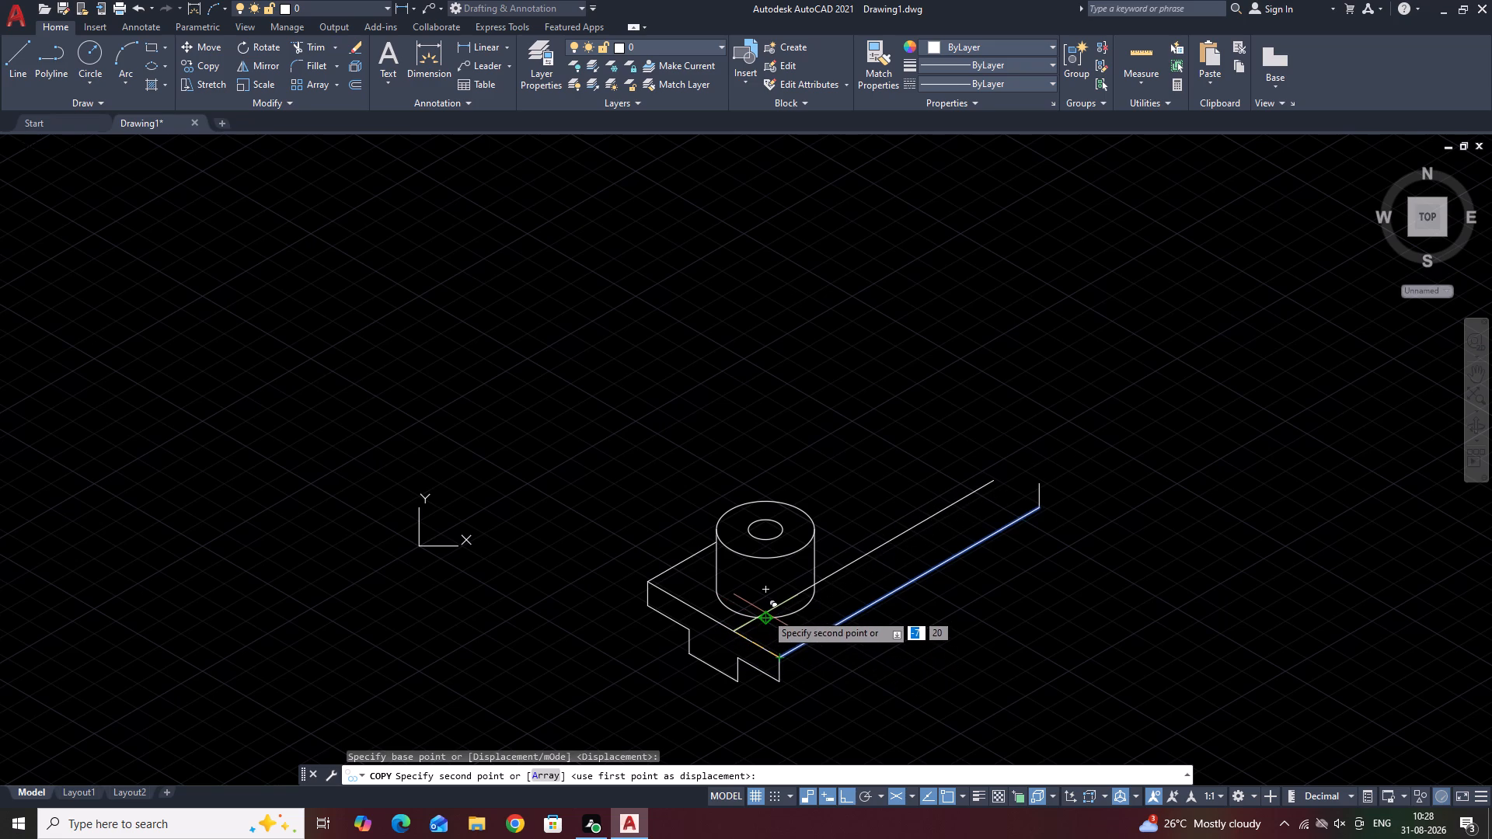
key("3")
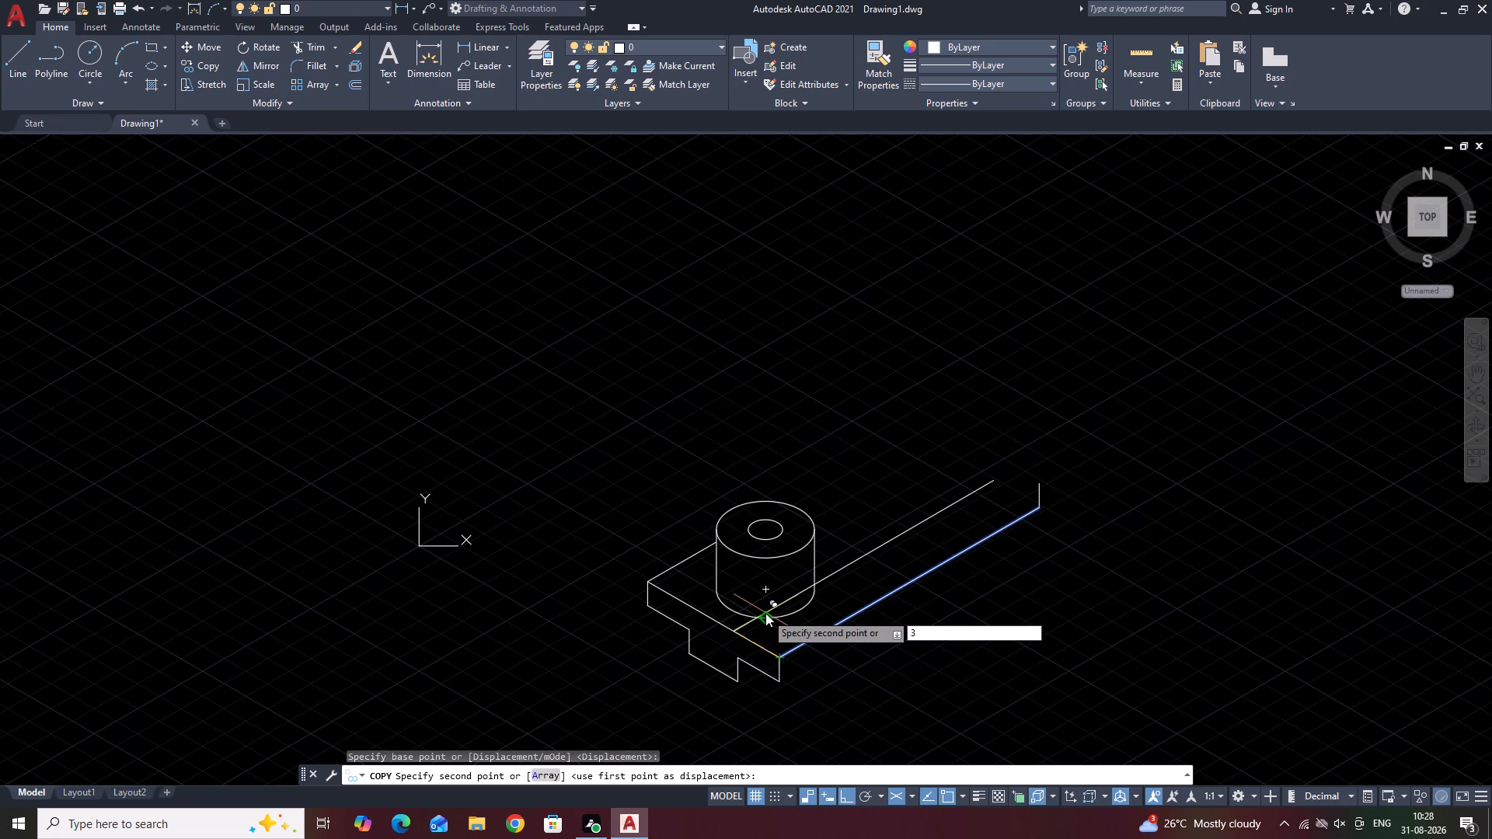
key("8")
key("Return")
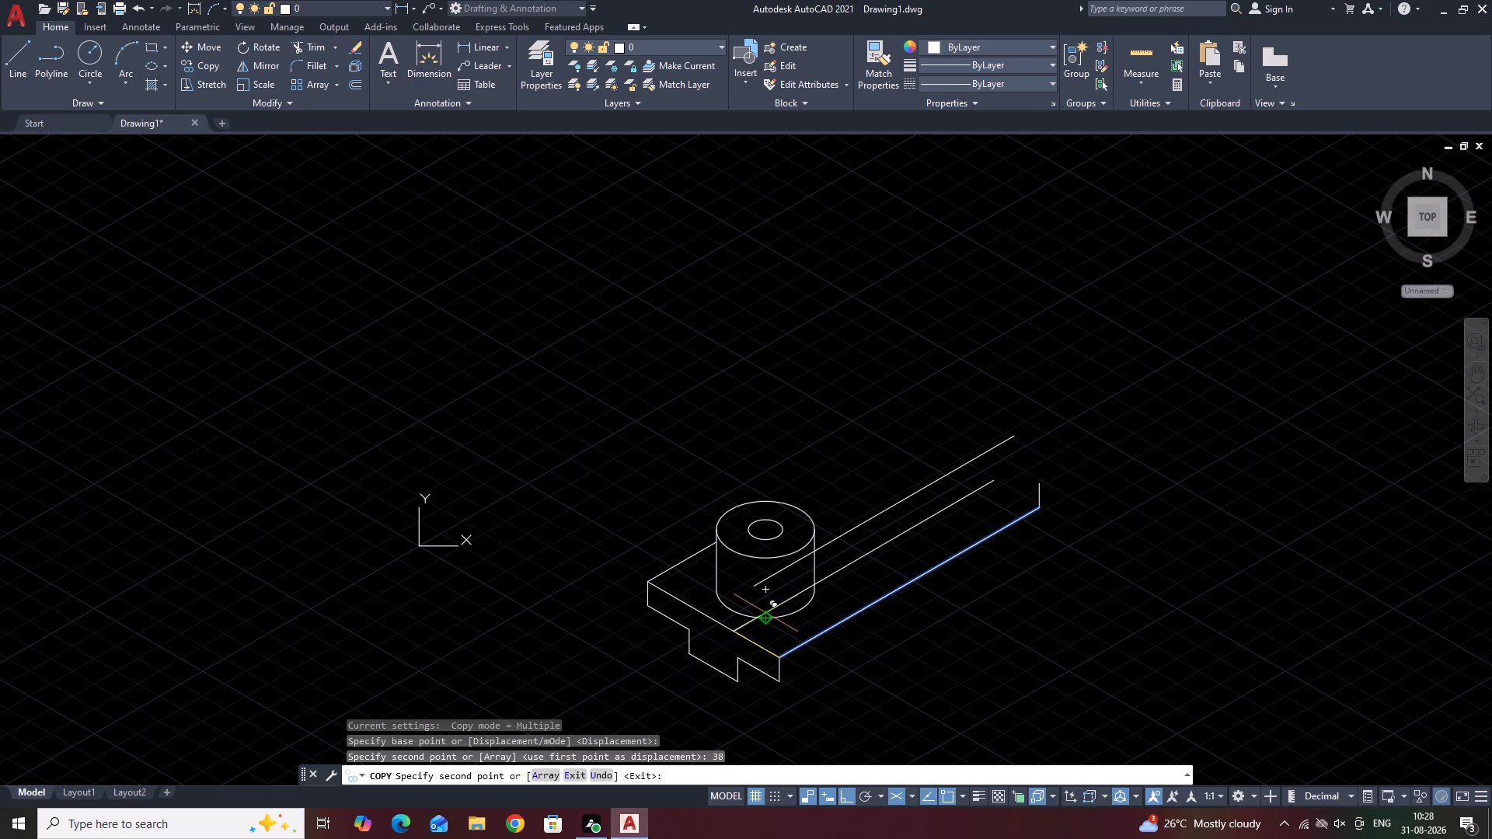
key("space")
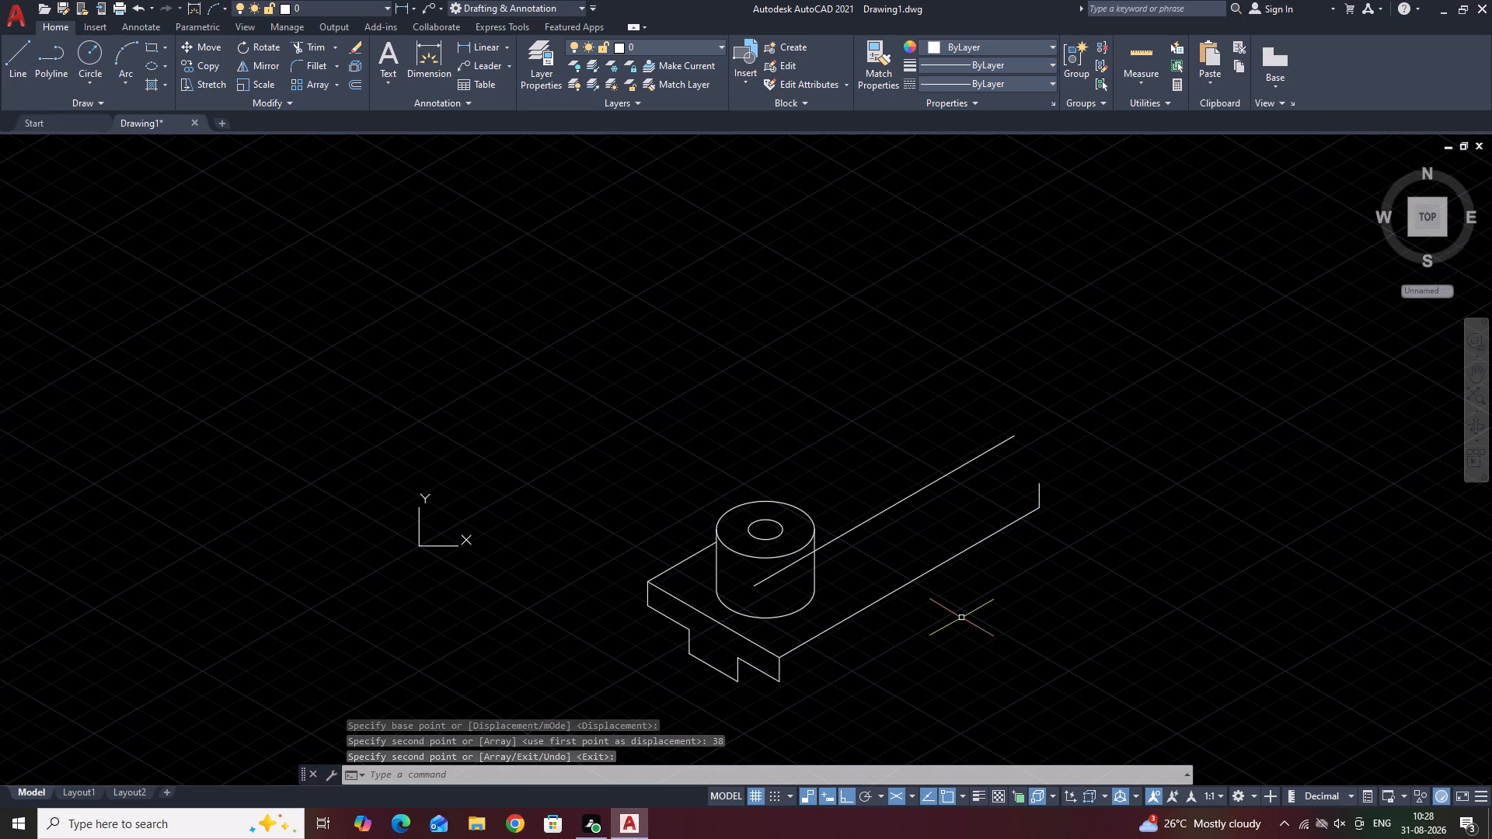
Copy the plate's short front top edge 120 along the long edge, using the front corner as base point.
left_click(758, 647)
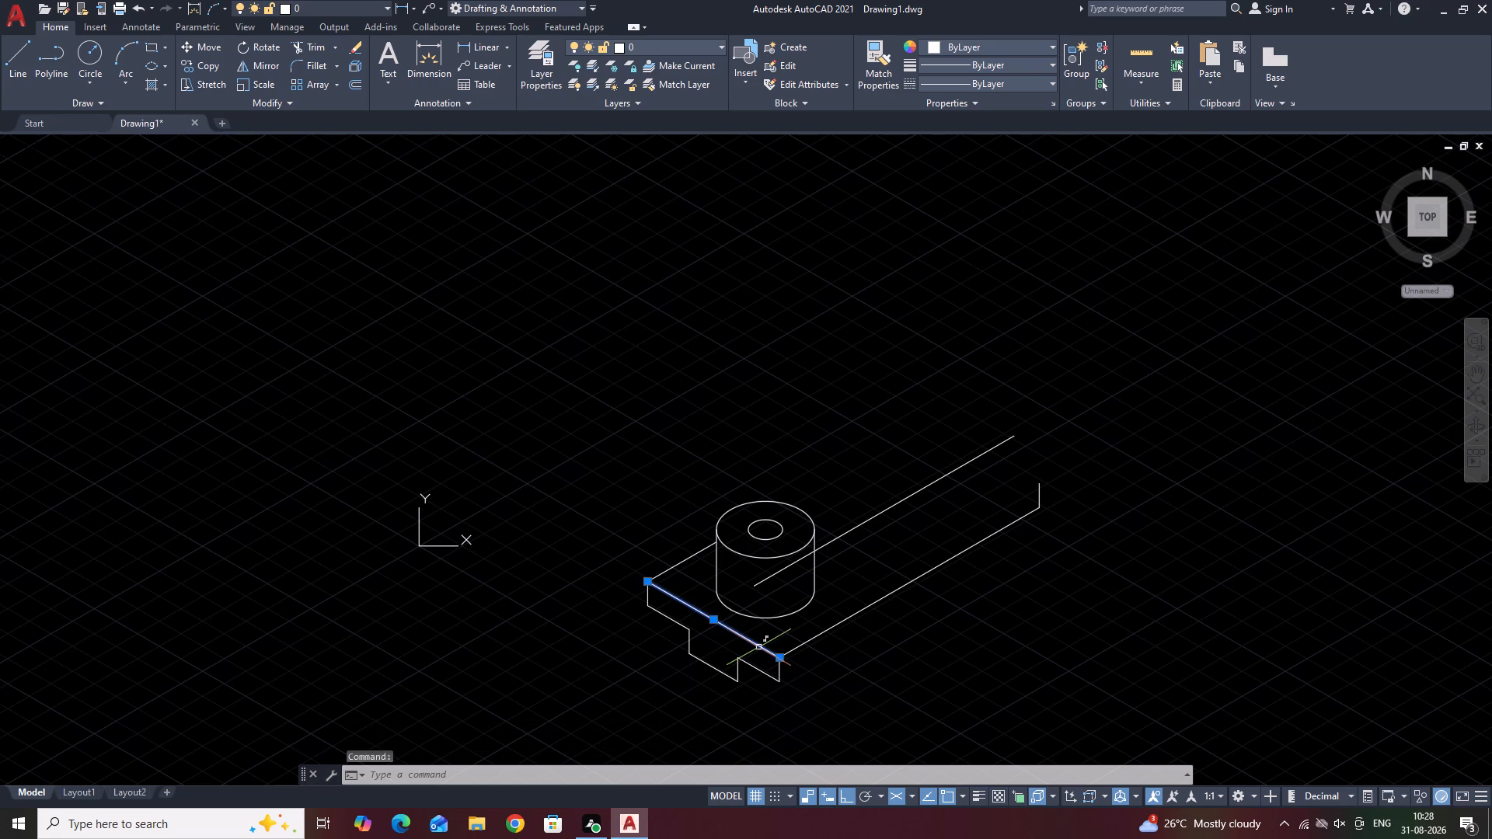
right_click(770, 630)
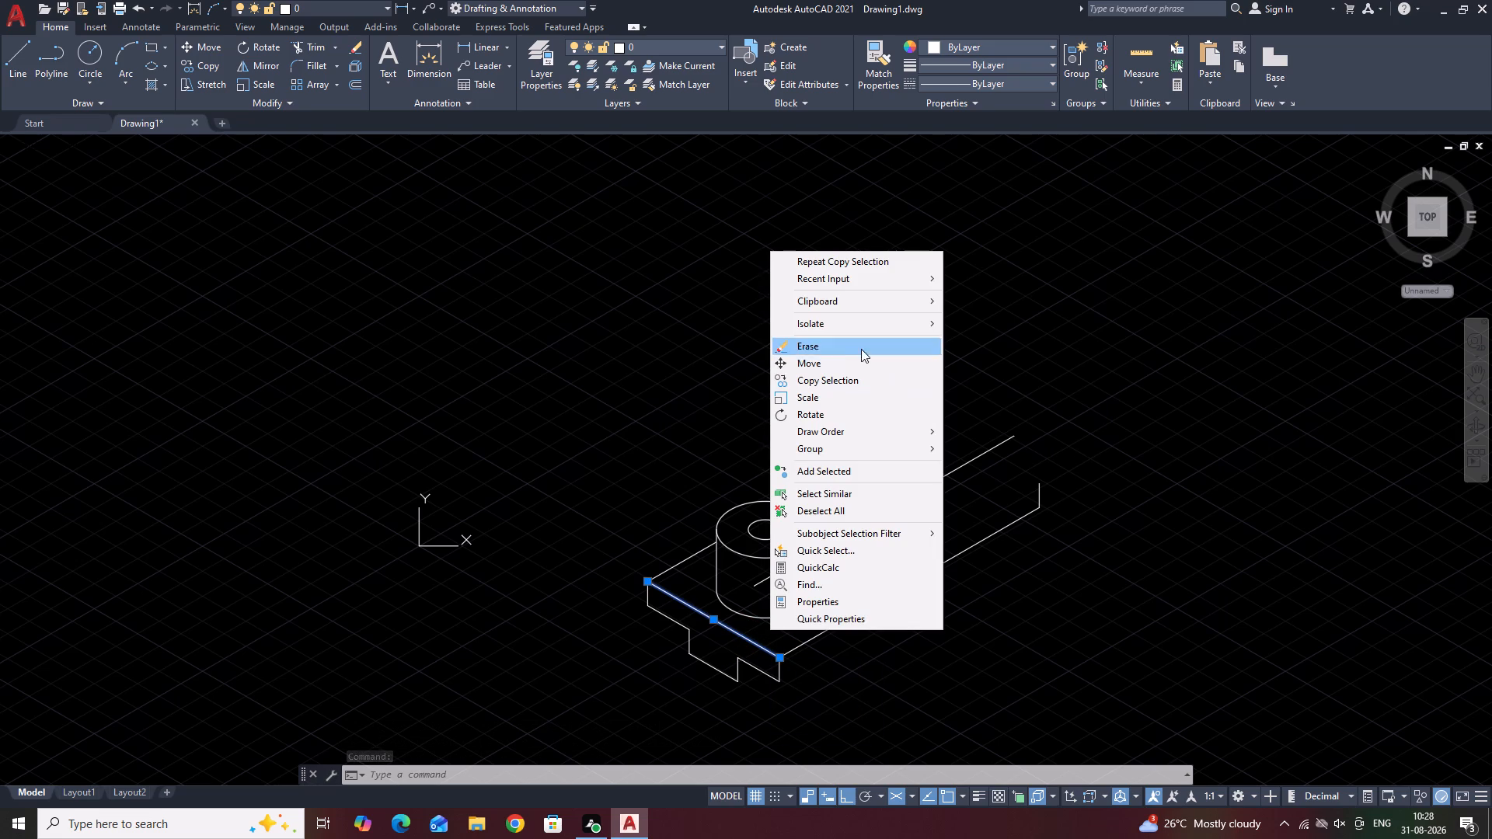
left_click(850, 375)
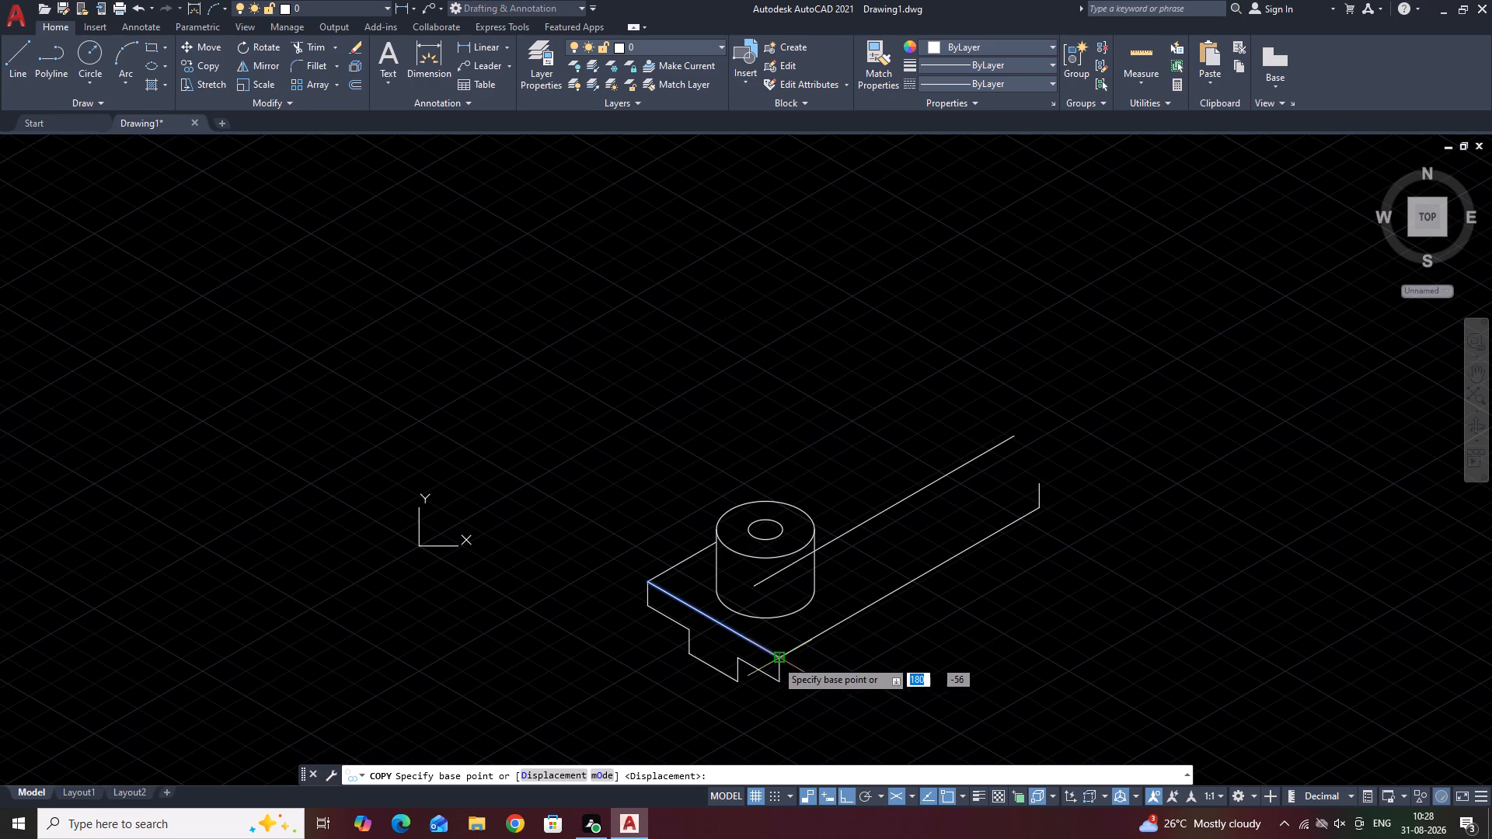
left_click(776, 660)
type("120")
key("Return")
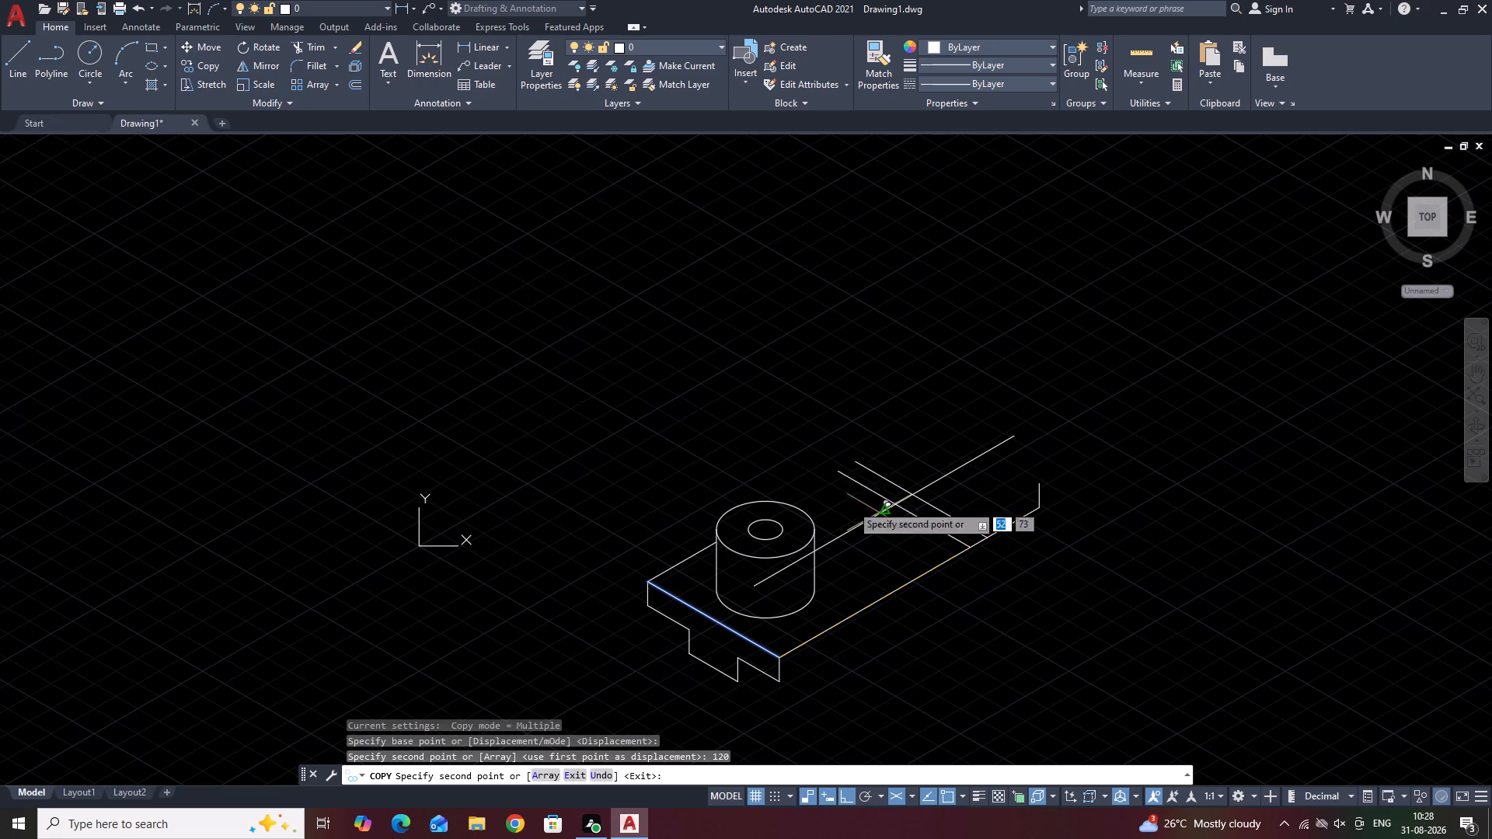
key("space")
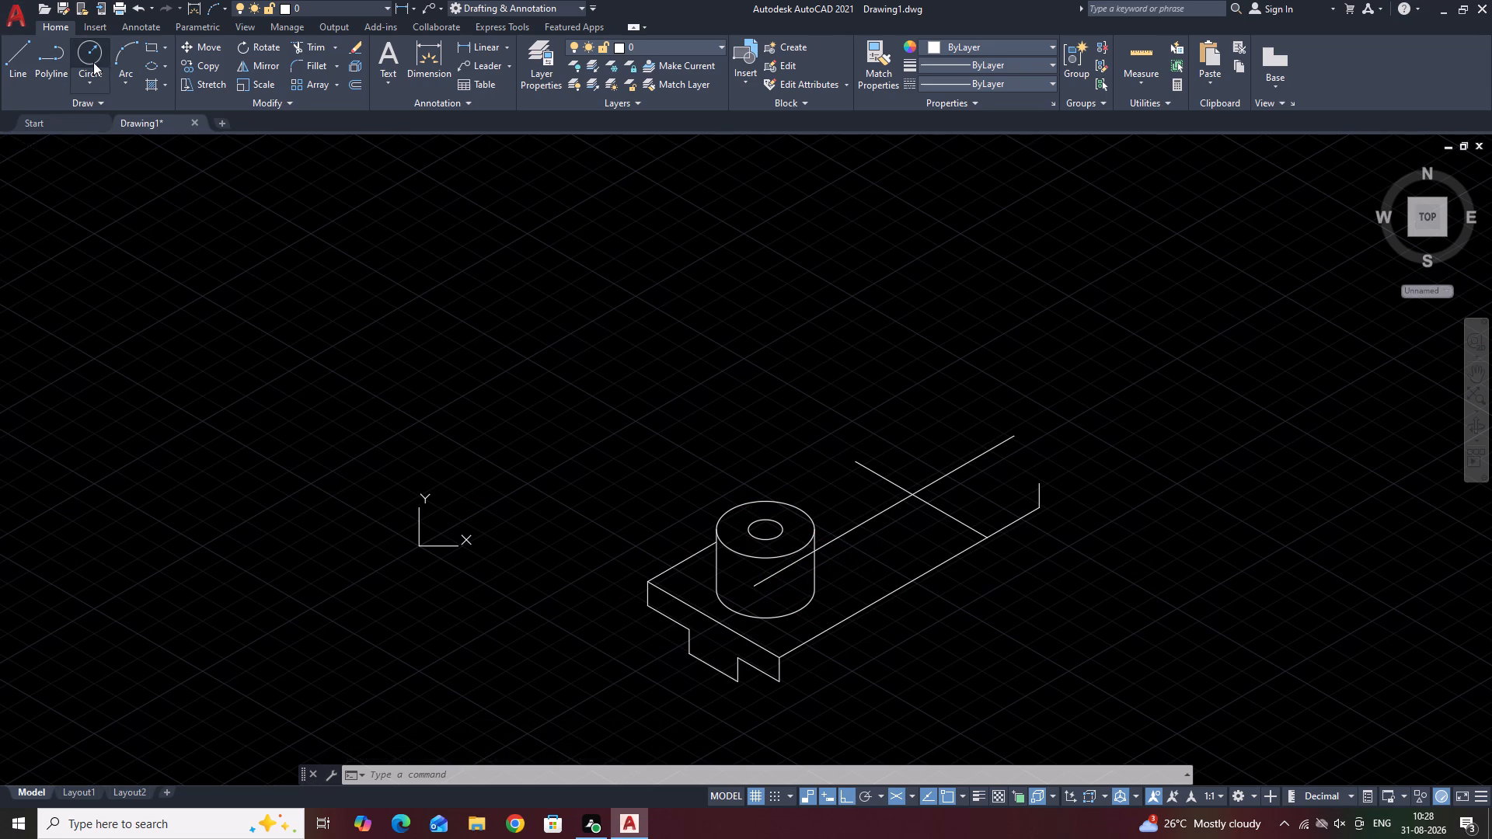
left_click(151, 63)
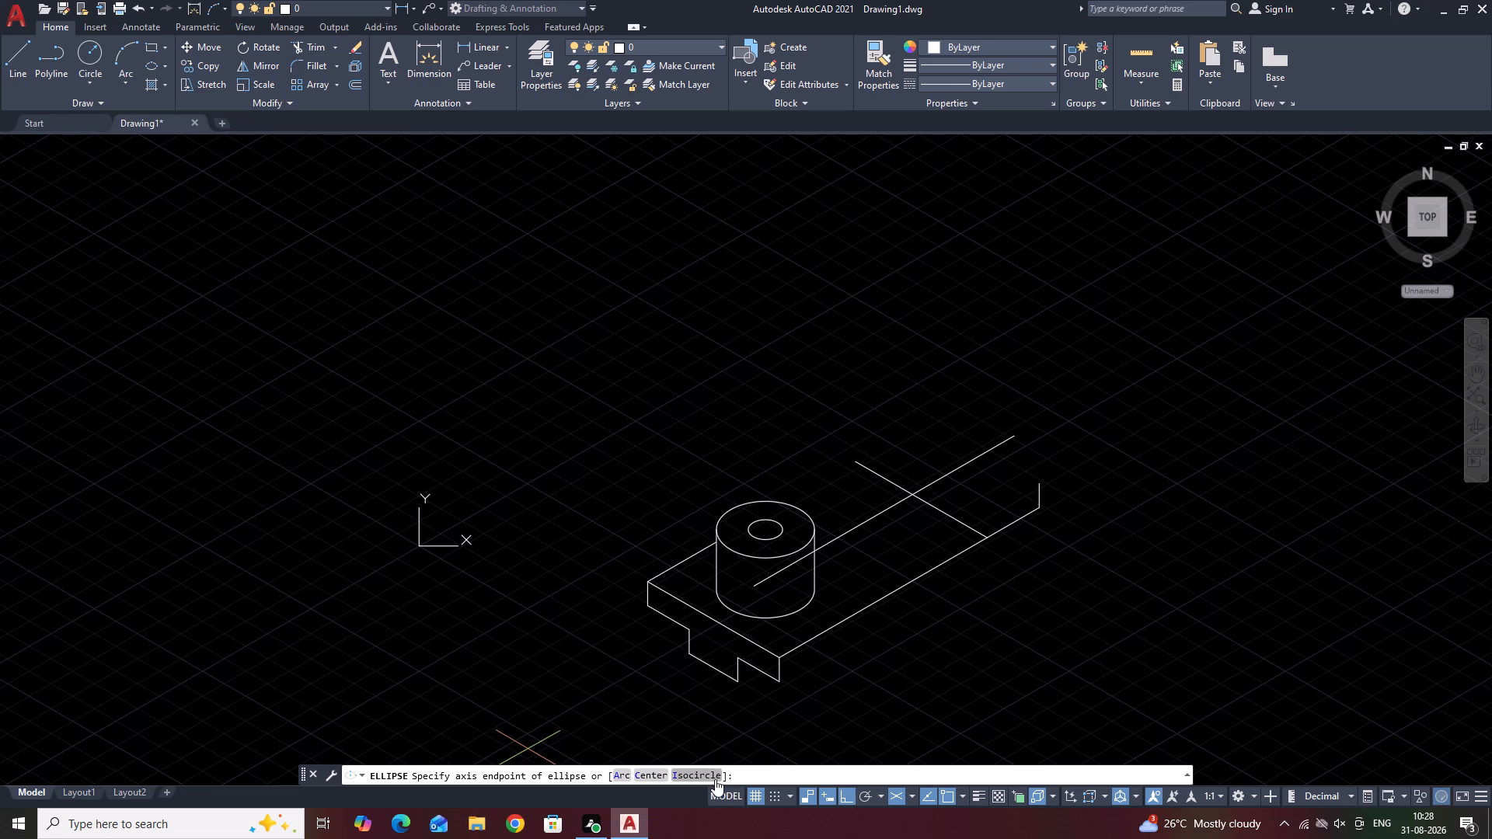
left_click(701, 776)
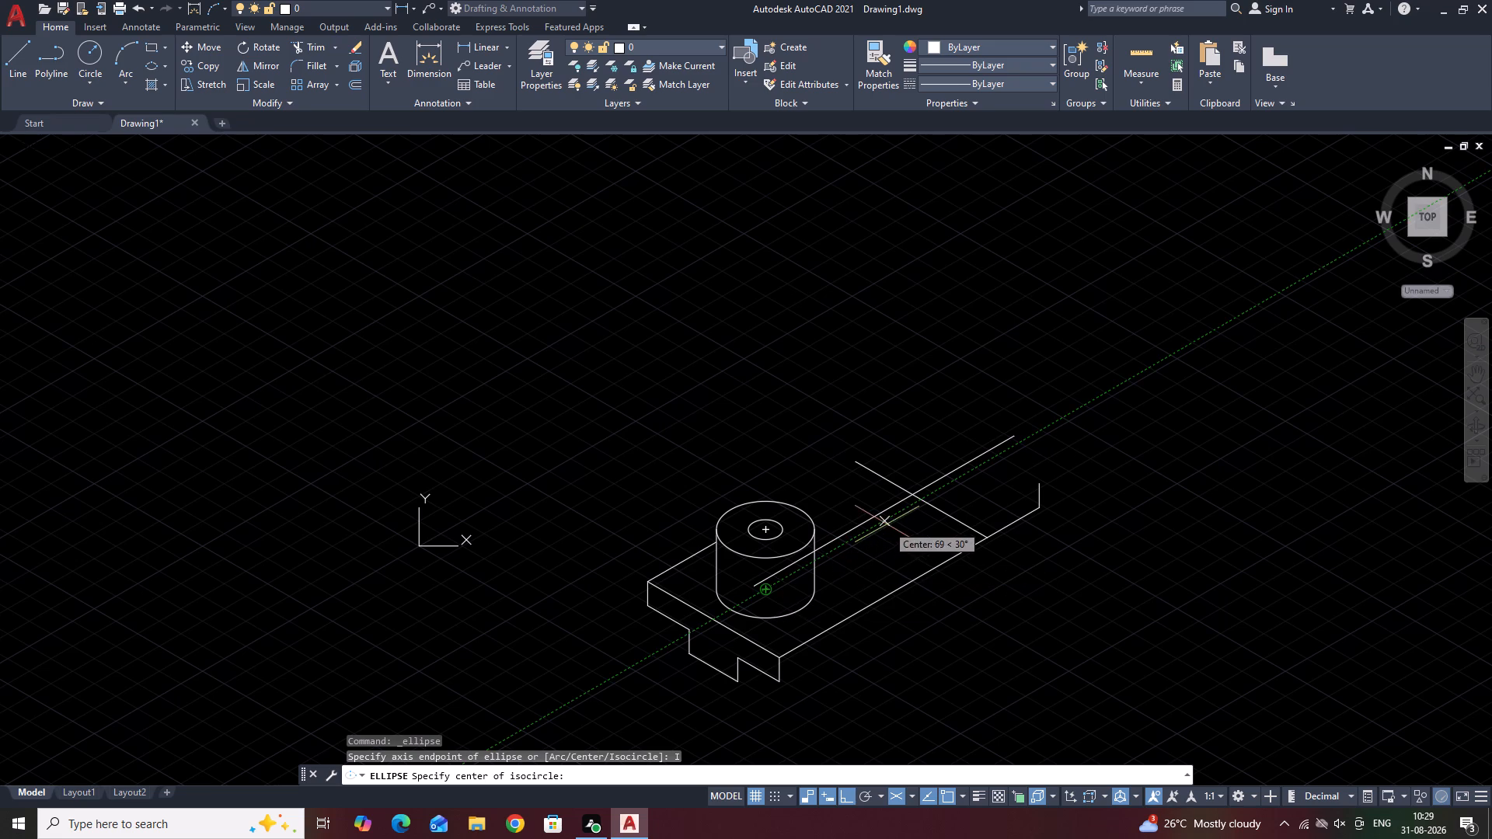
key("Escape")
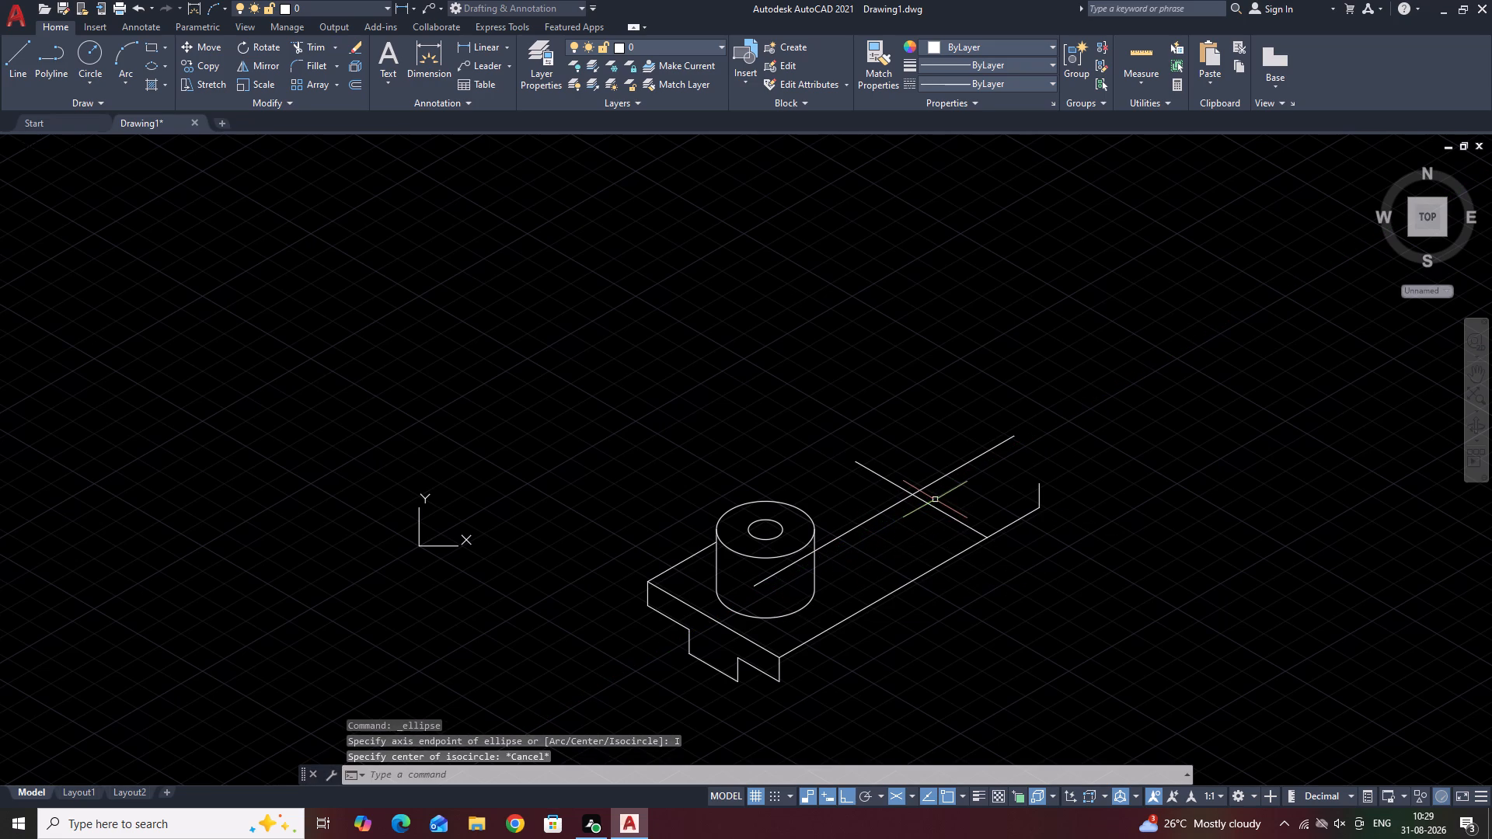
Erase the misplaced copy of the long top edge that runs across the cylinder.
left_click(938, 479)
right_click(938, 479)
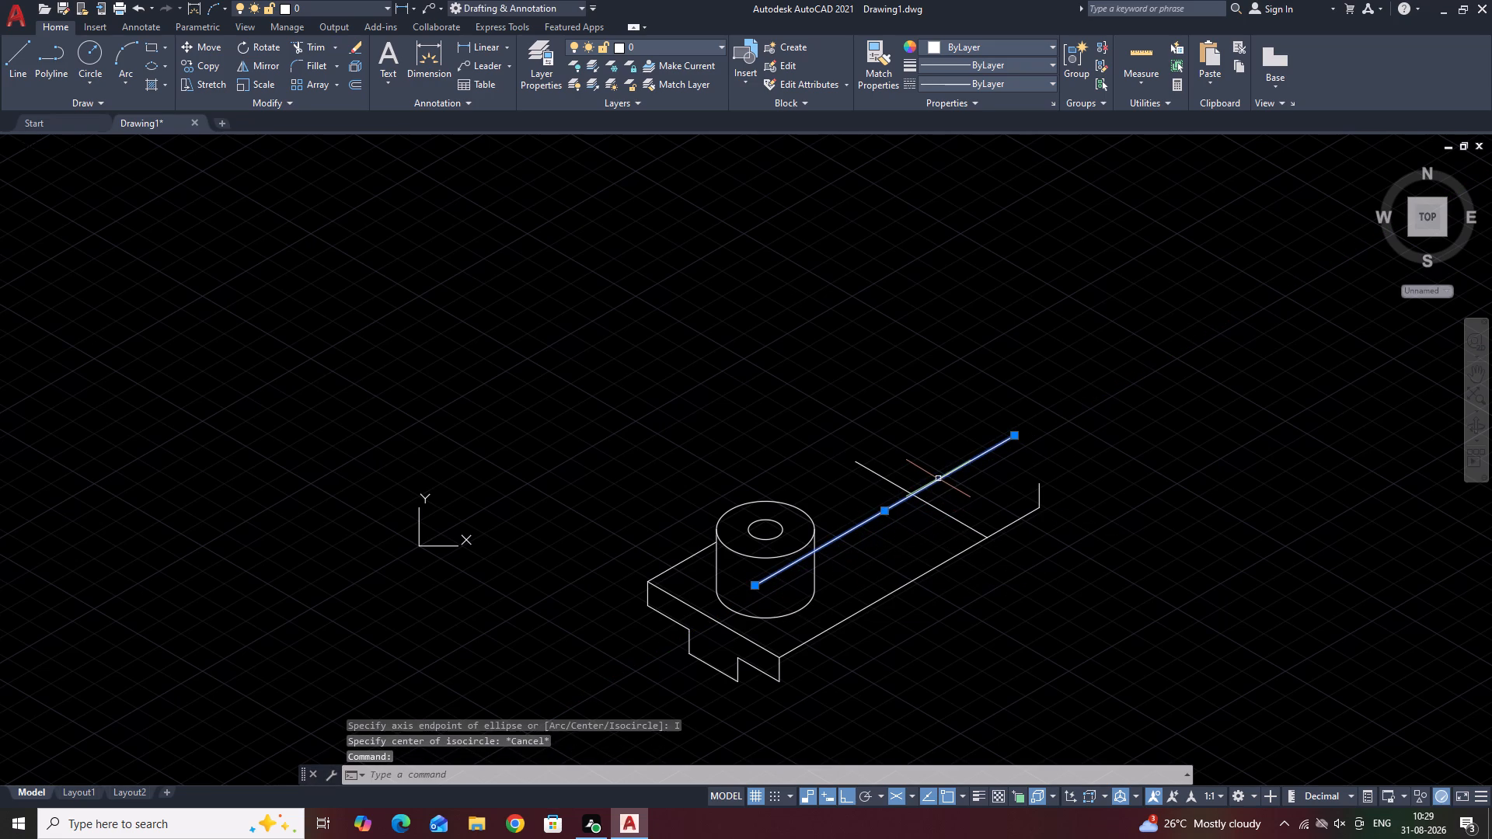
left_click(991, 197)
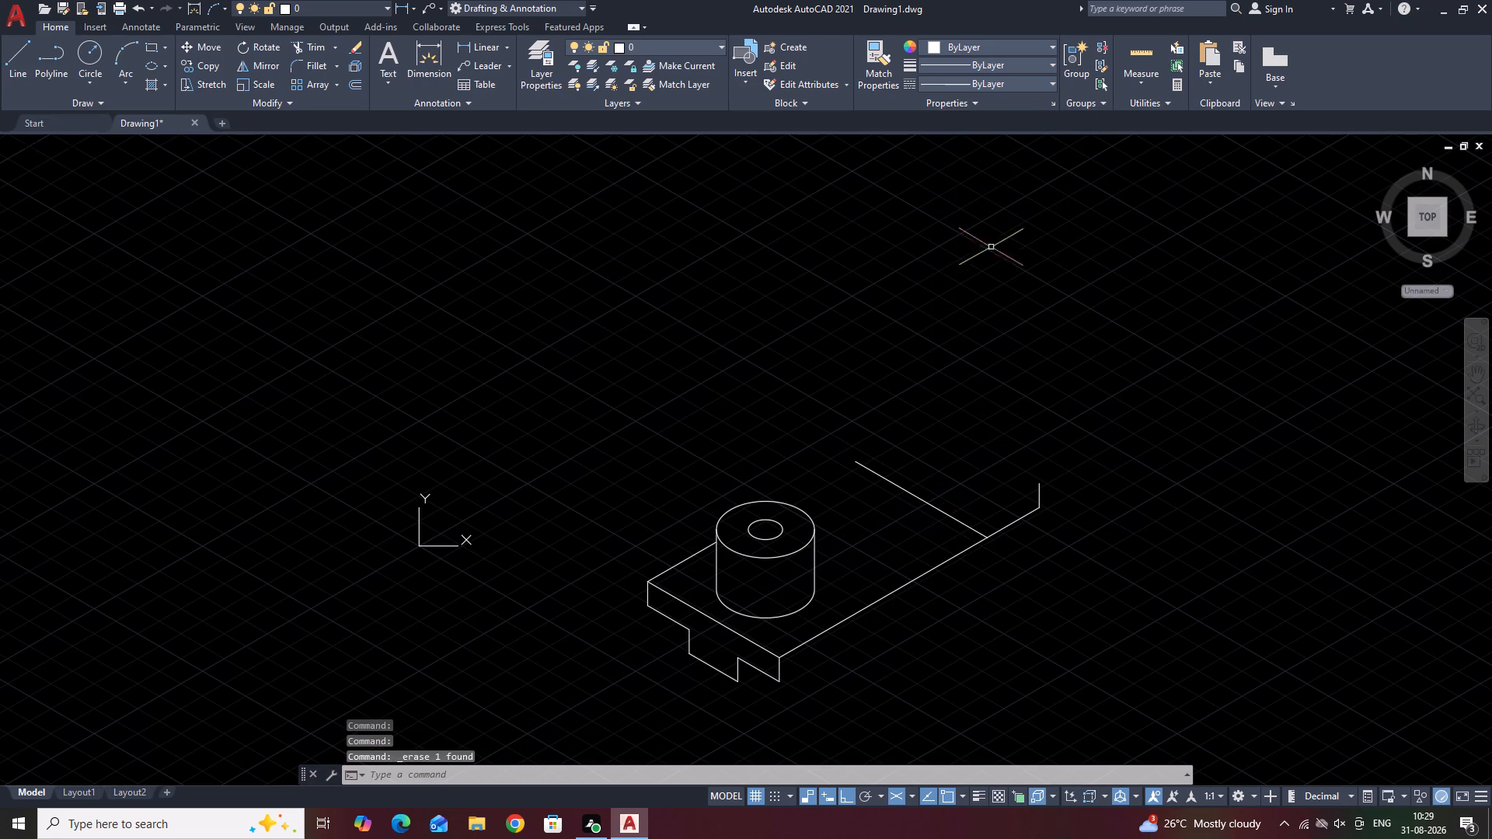
Copy the plate's long top edge 38 inward along the 150° isometric direction, using its far end as base point.
left_click(1033, 511)
right_click(1031, 511)
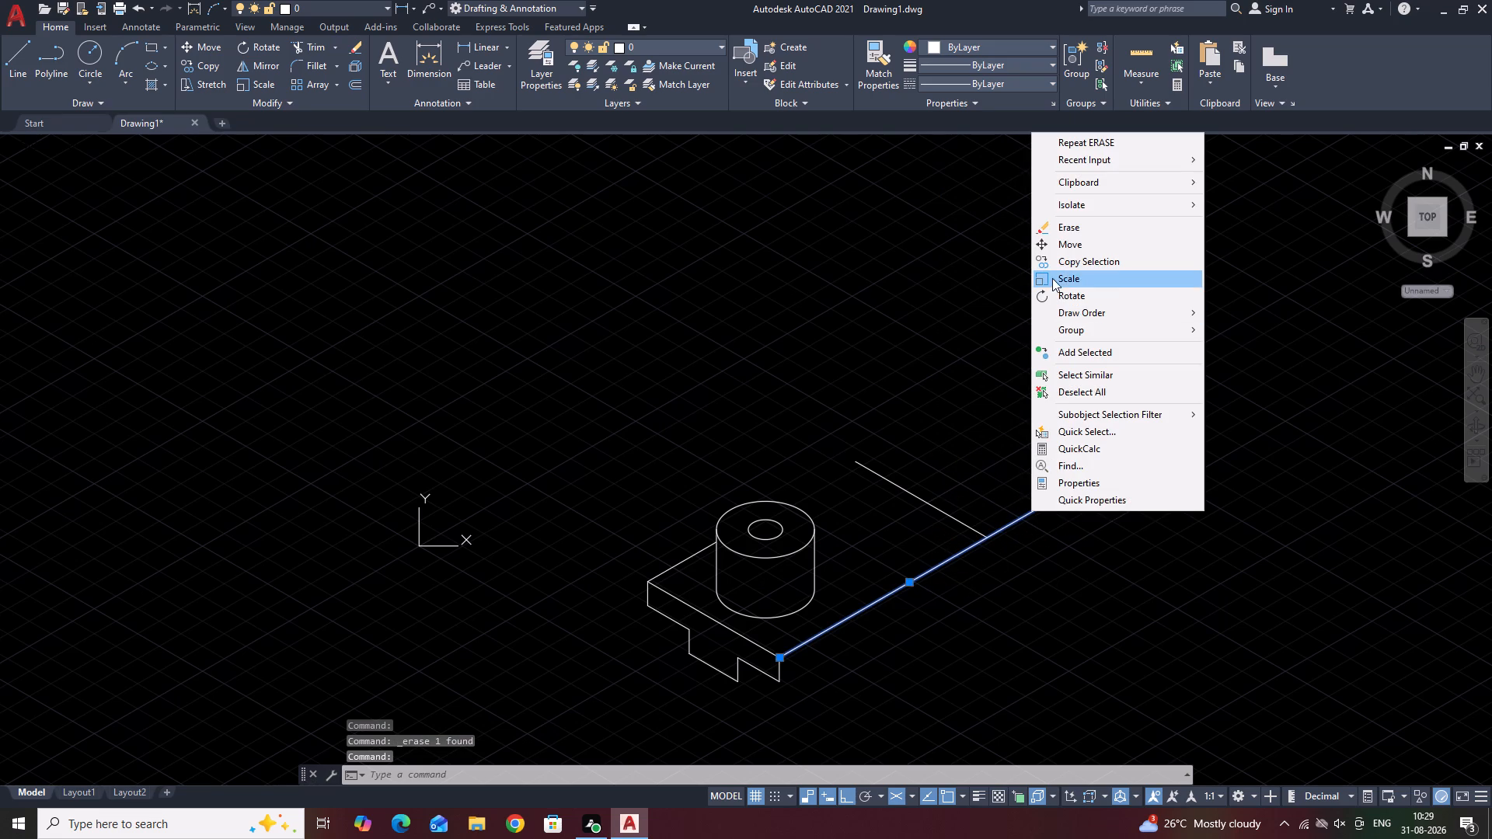
left_click(1069, 265)
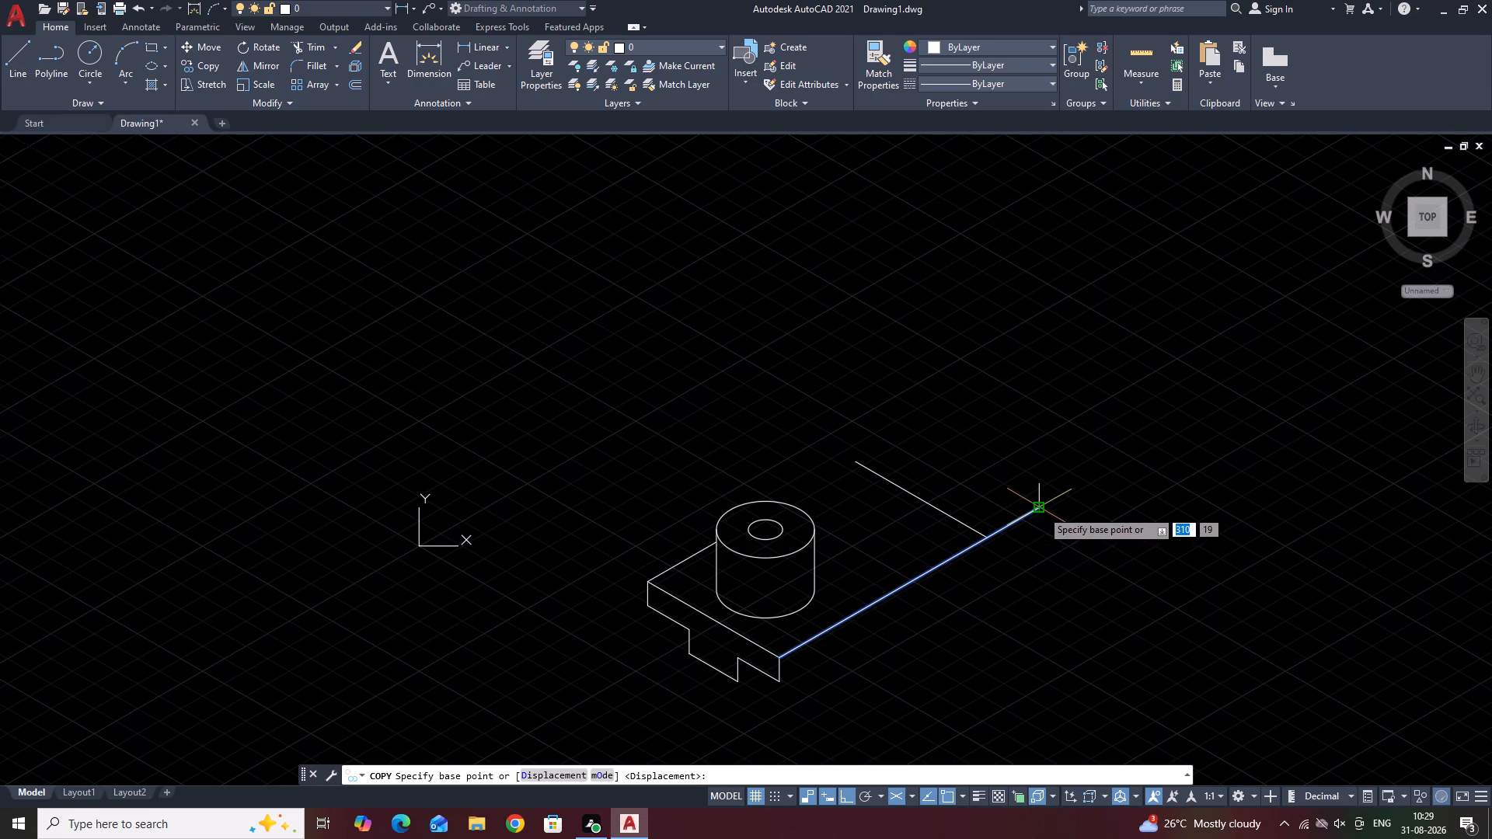
left_click(1041, 508)
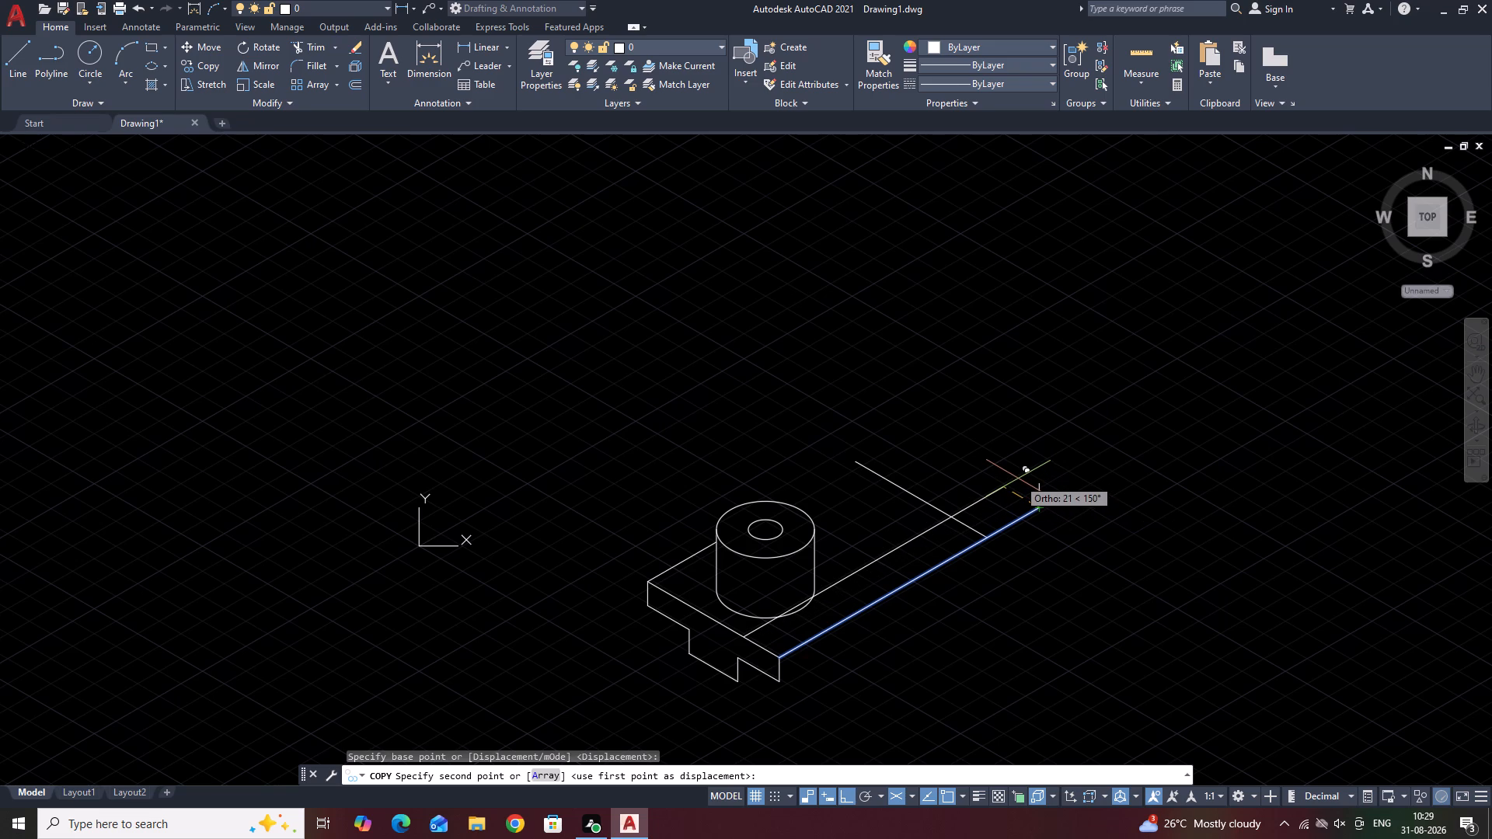
key("3")
key("8")
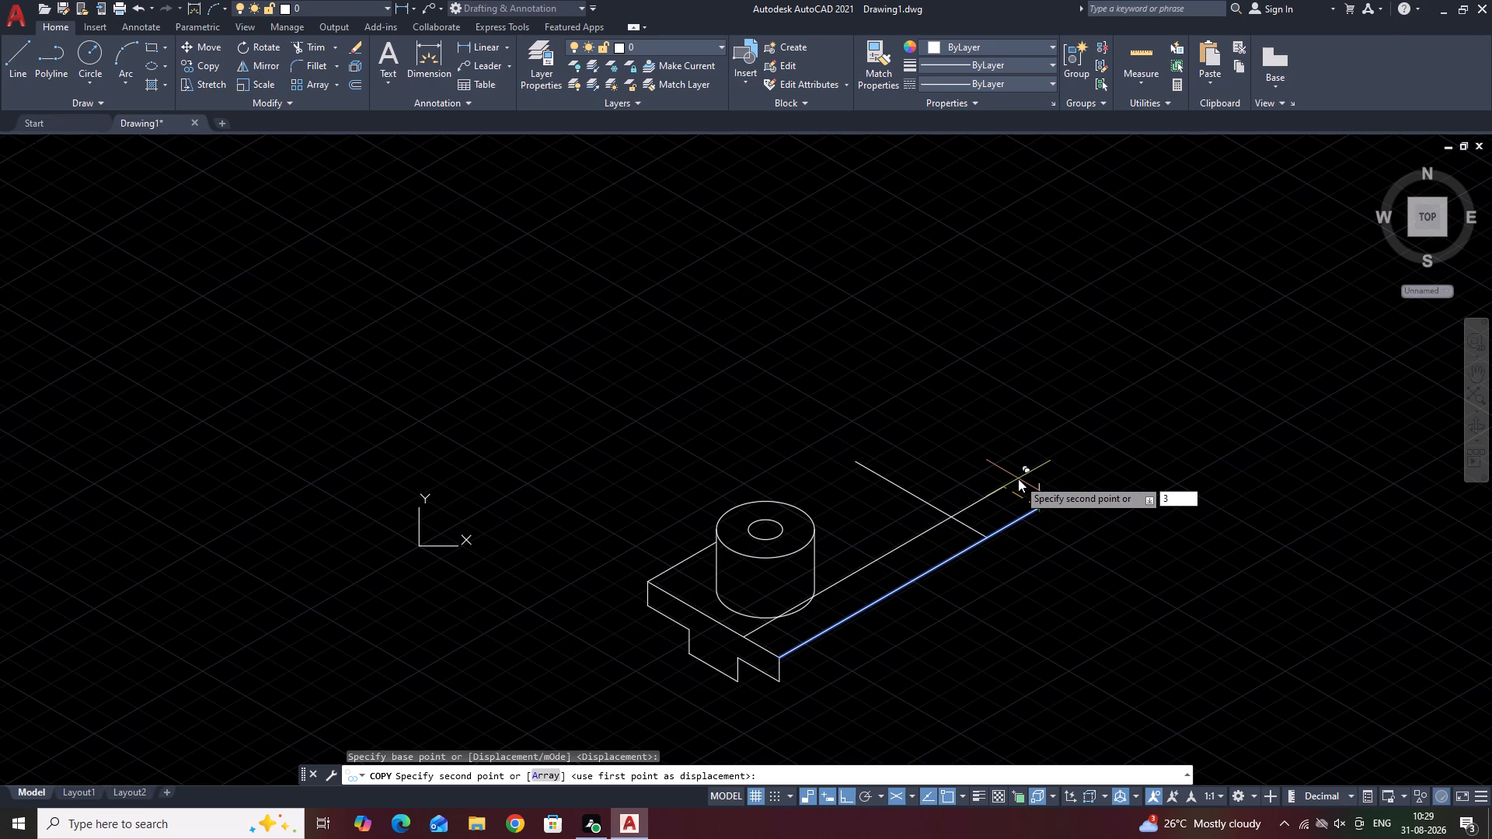
key("Return")
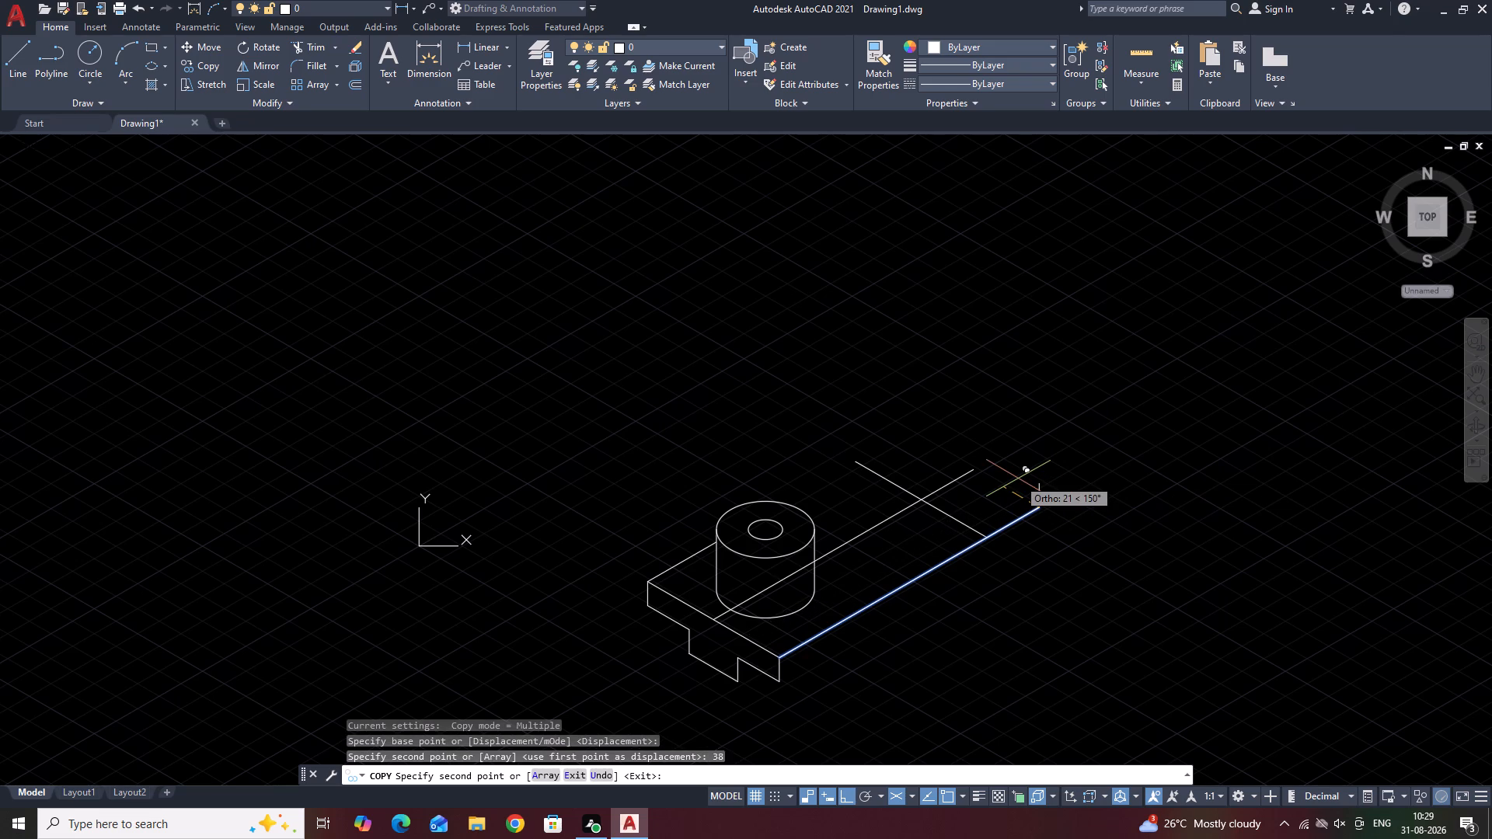
key("space")
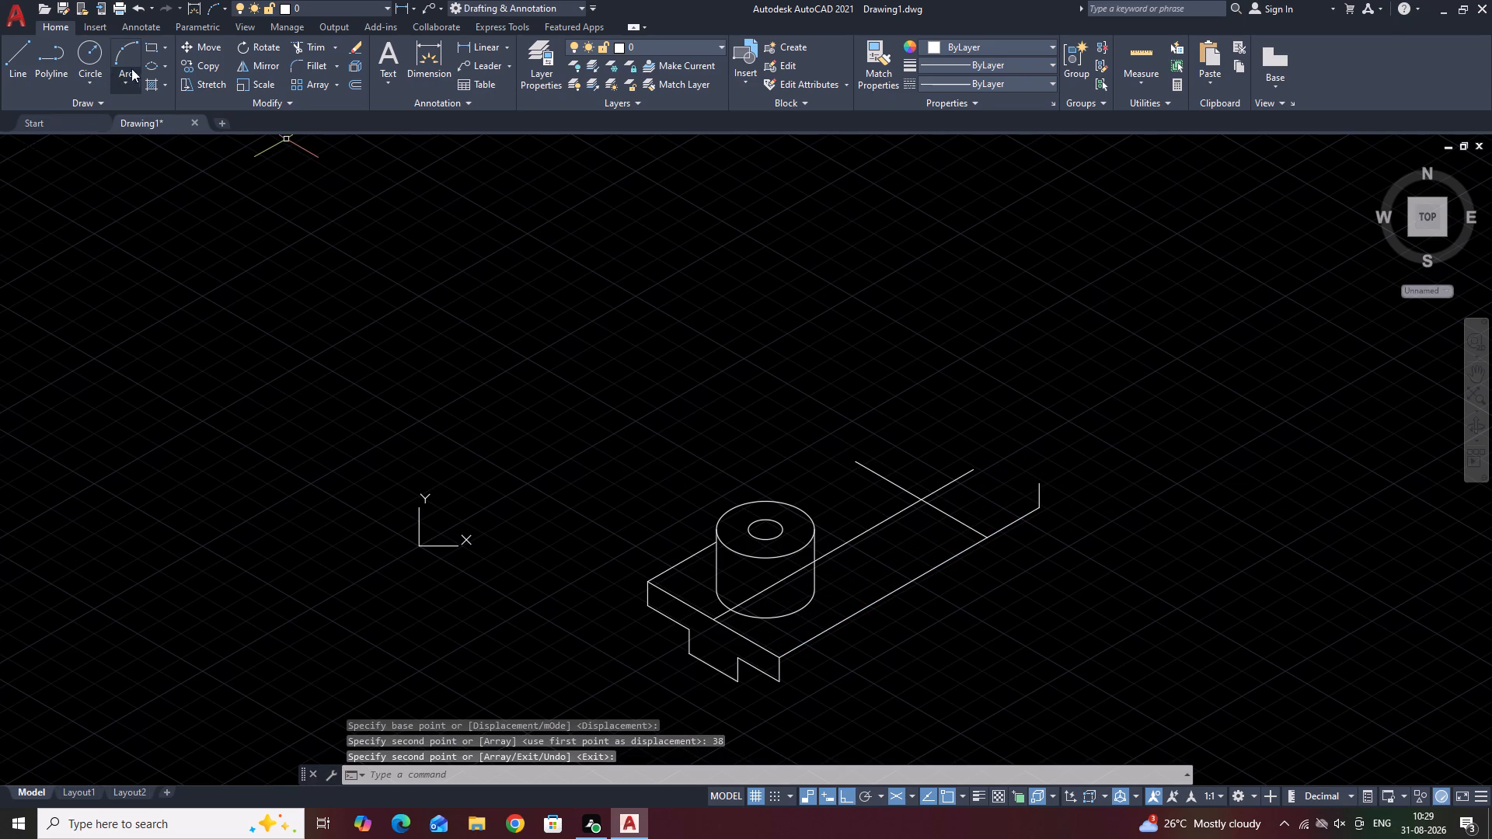
Draw an isocircle of radius 17.5 centred where the two copied construction lines cross.
left_click(152, 65)
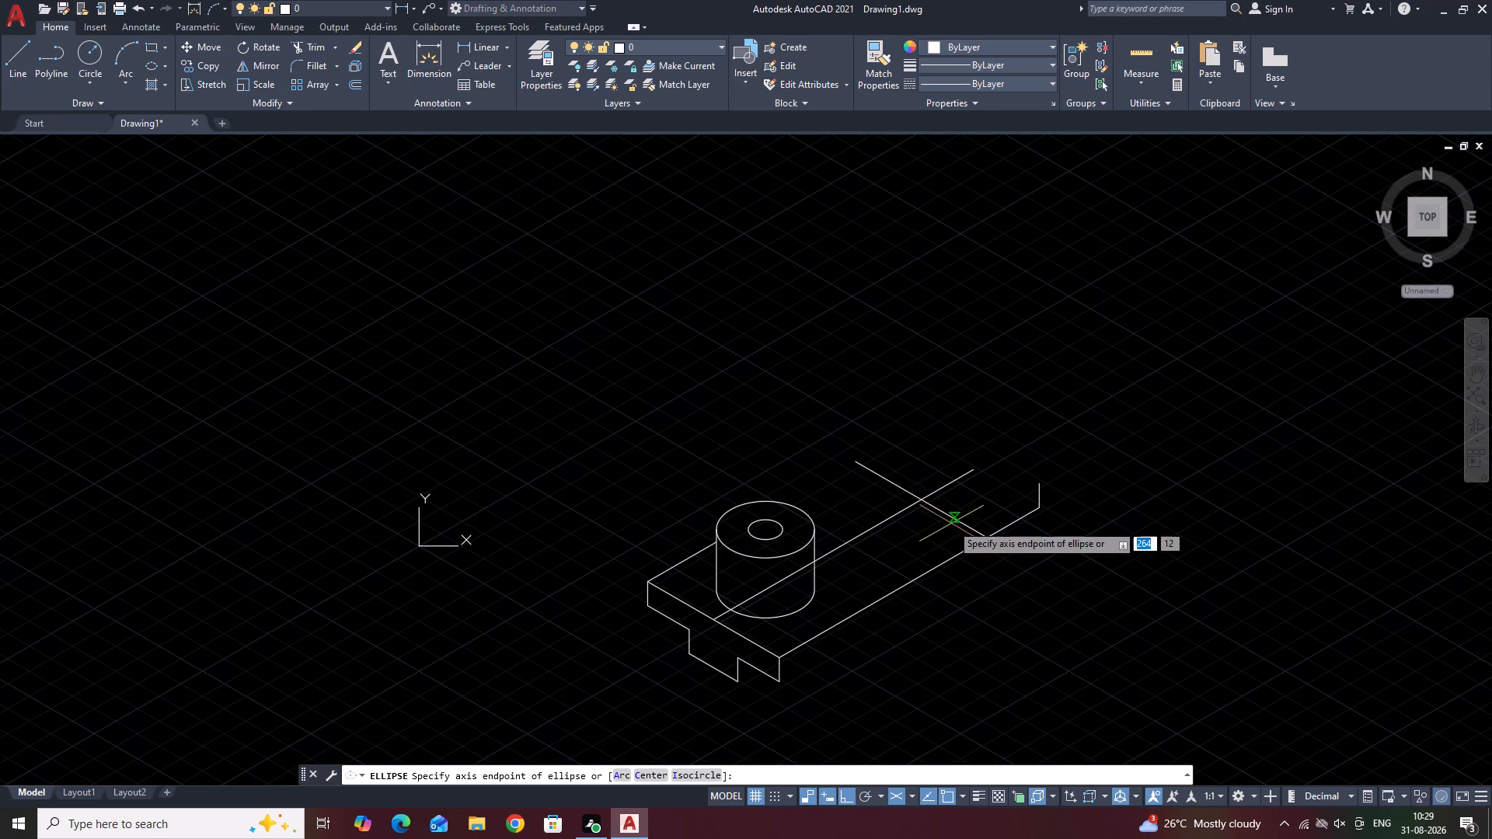
left_click(685, 772)
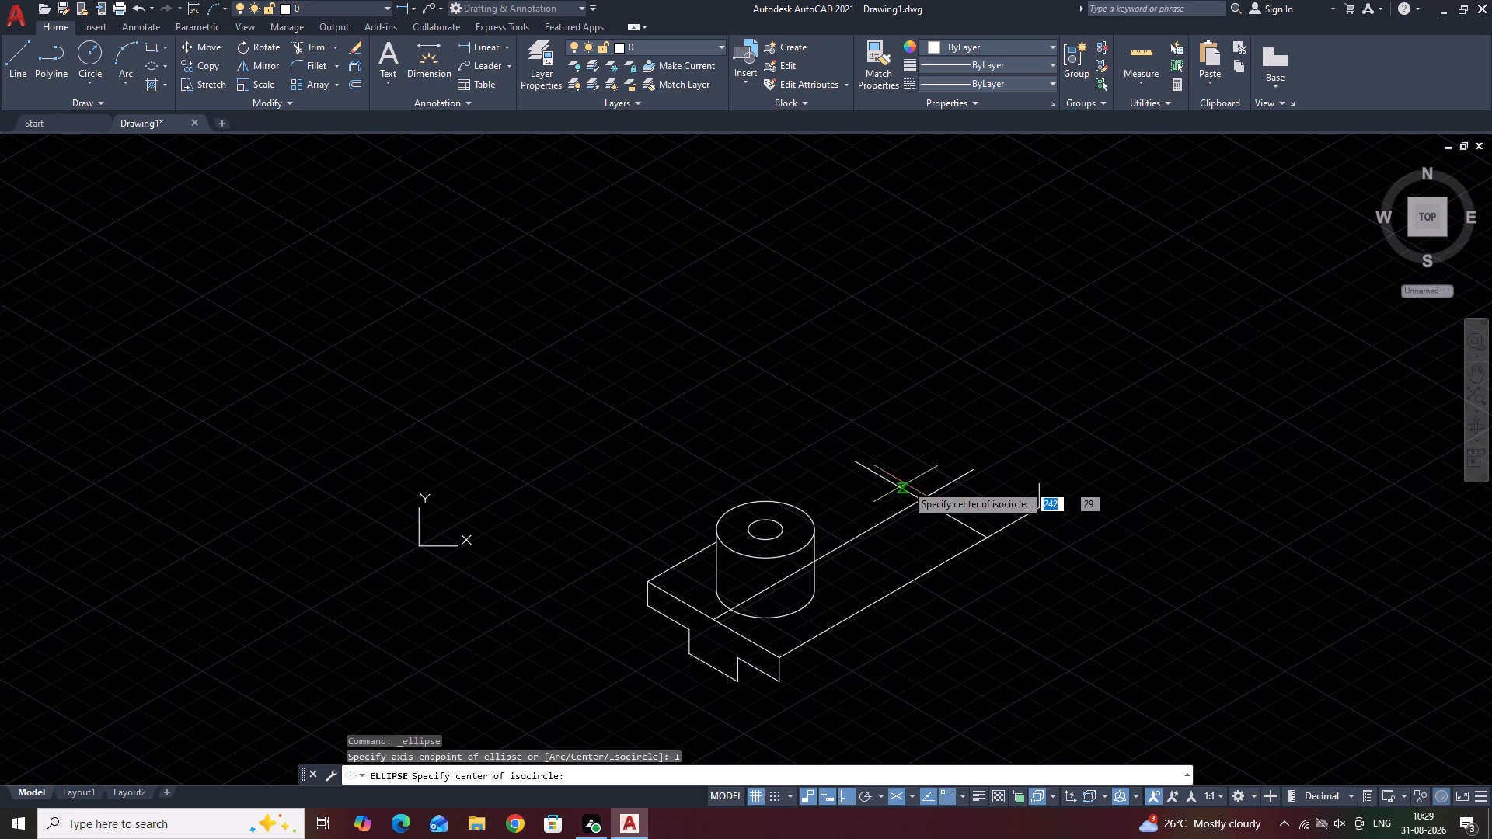
left_click(926, 503)
type("17.5")
key("Return")
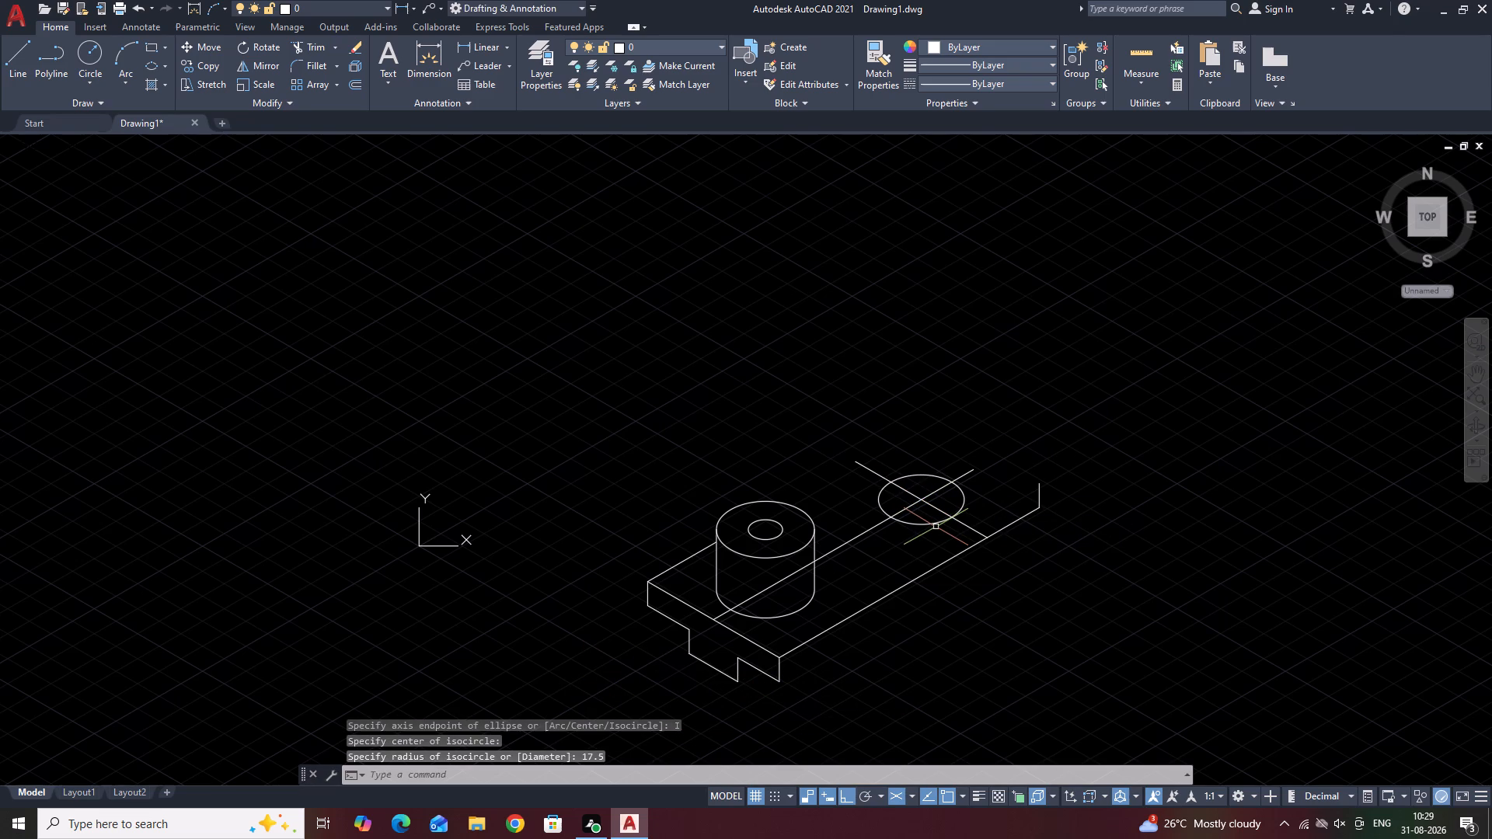
Copy the radius 17.5 isocircle 100 straight up, using its centre as base point.
left_click(965, 496)
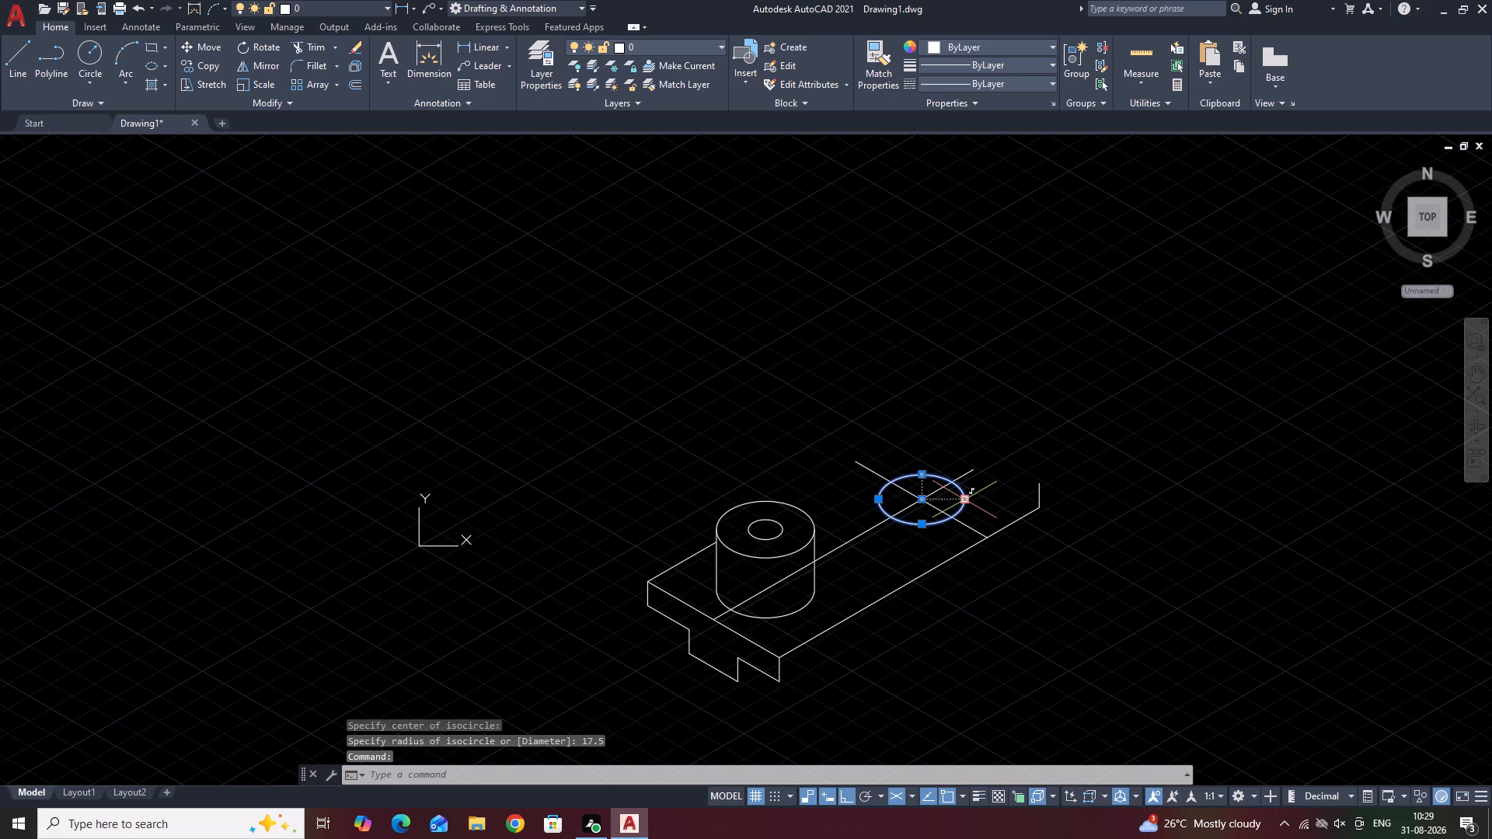
right_click(965, 496)
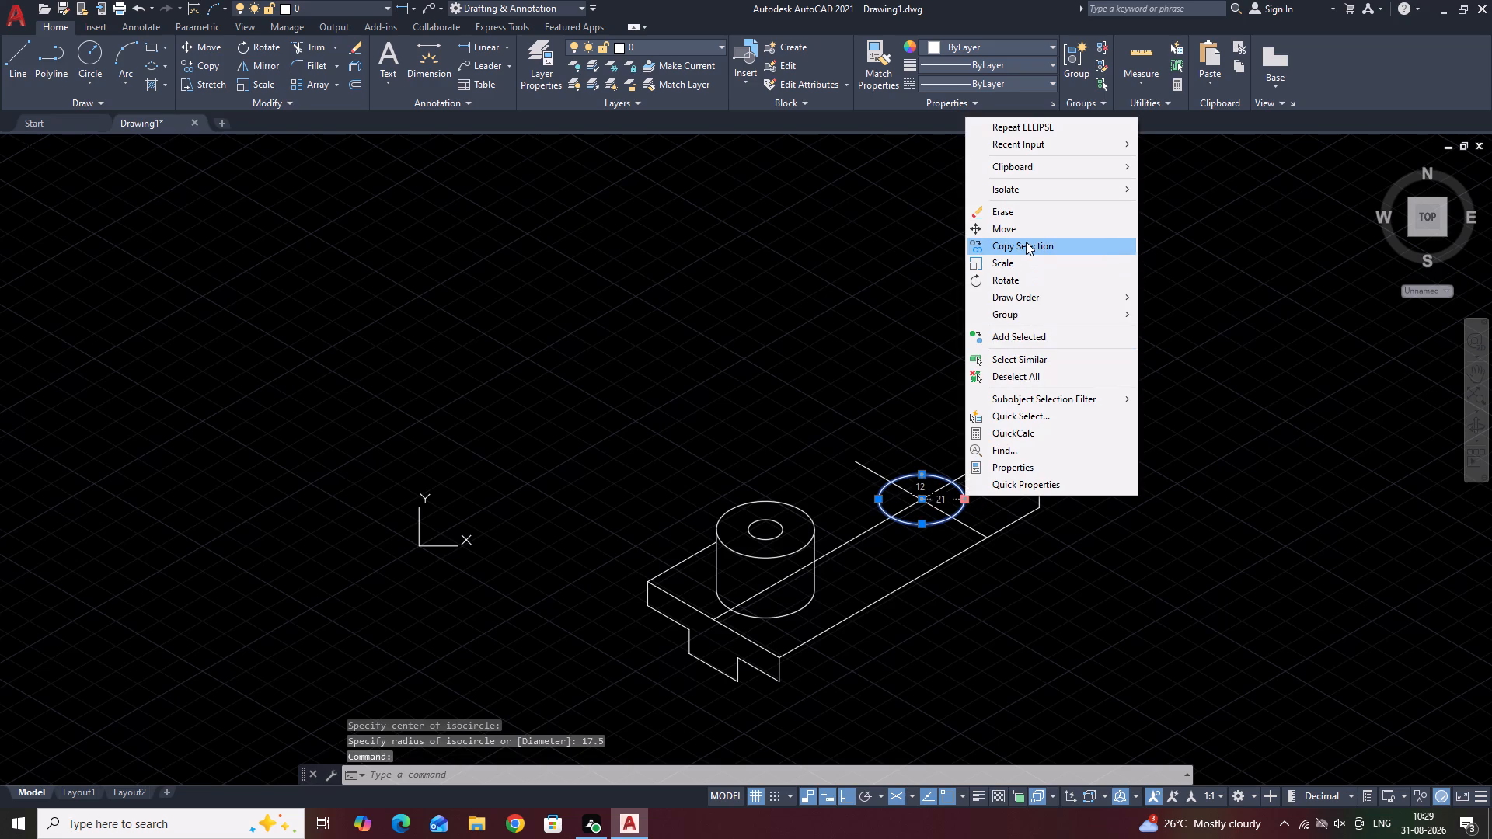
left_click(1026, 242)
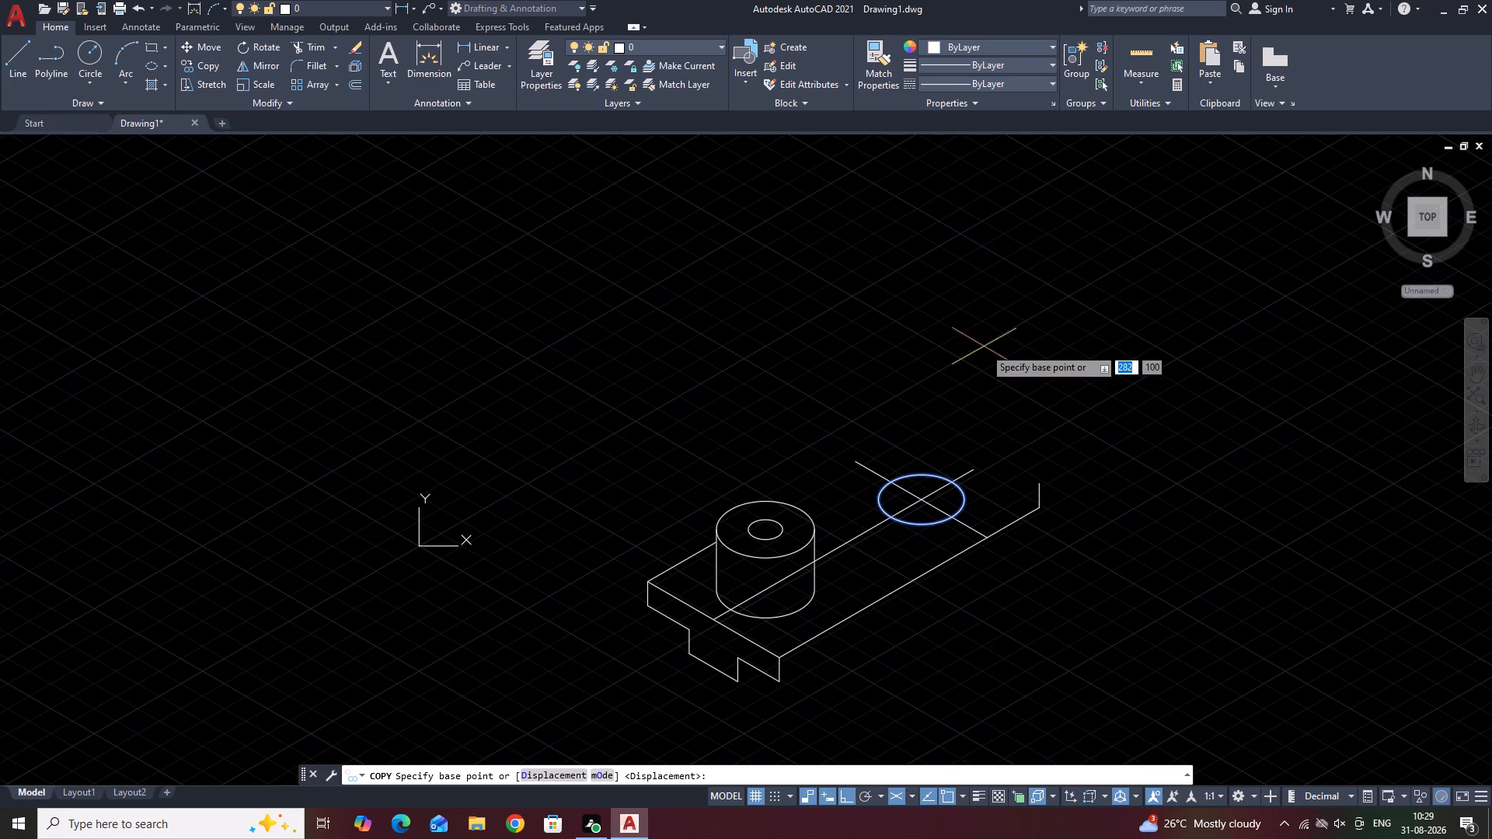
left_click(917, 500)
key("F5")
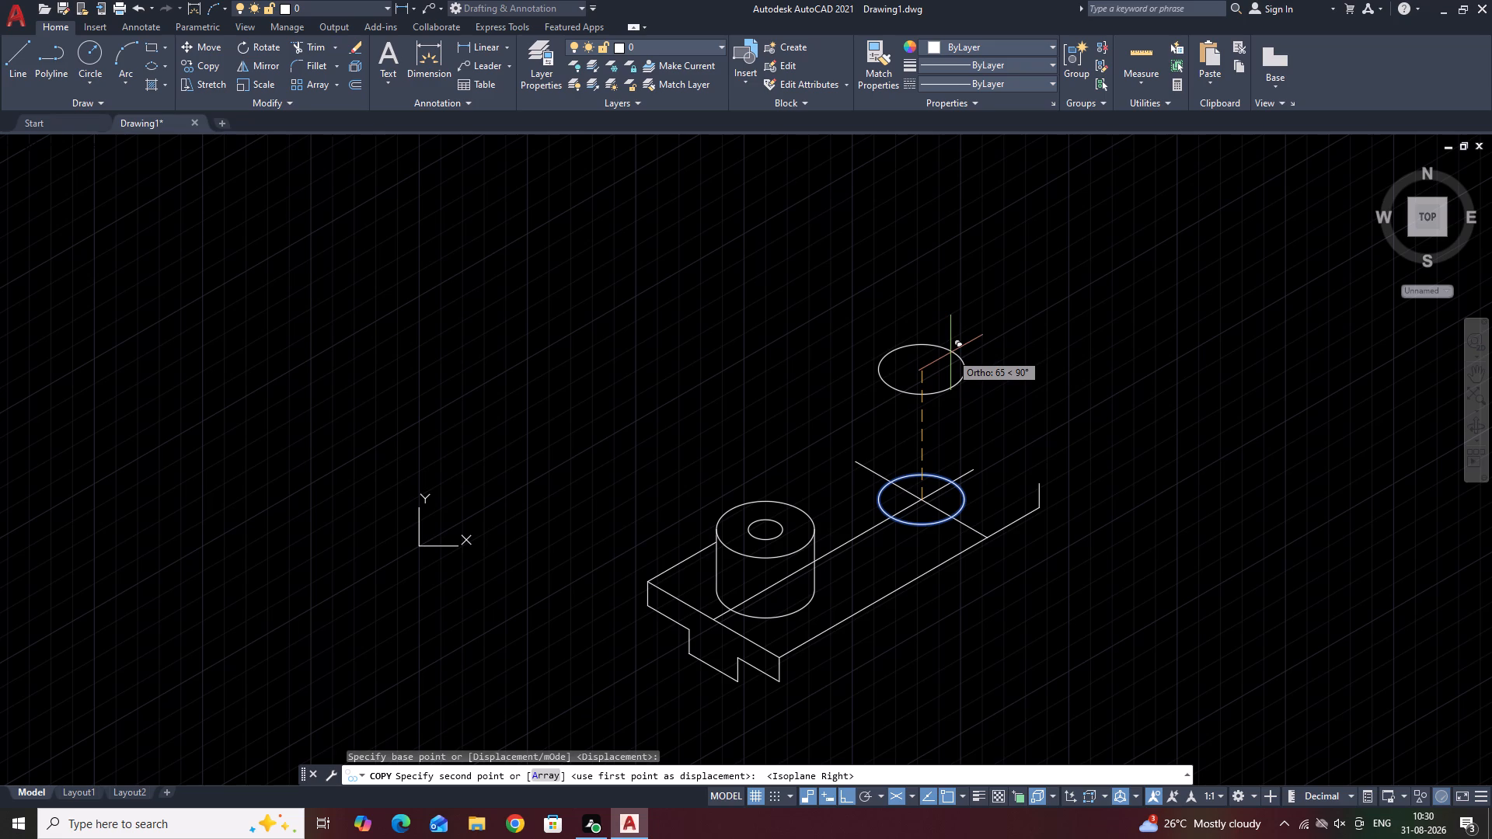
type("100")
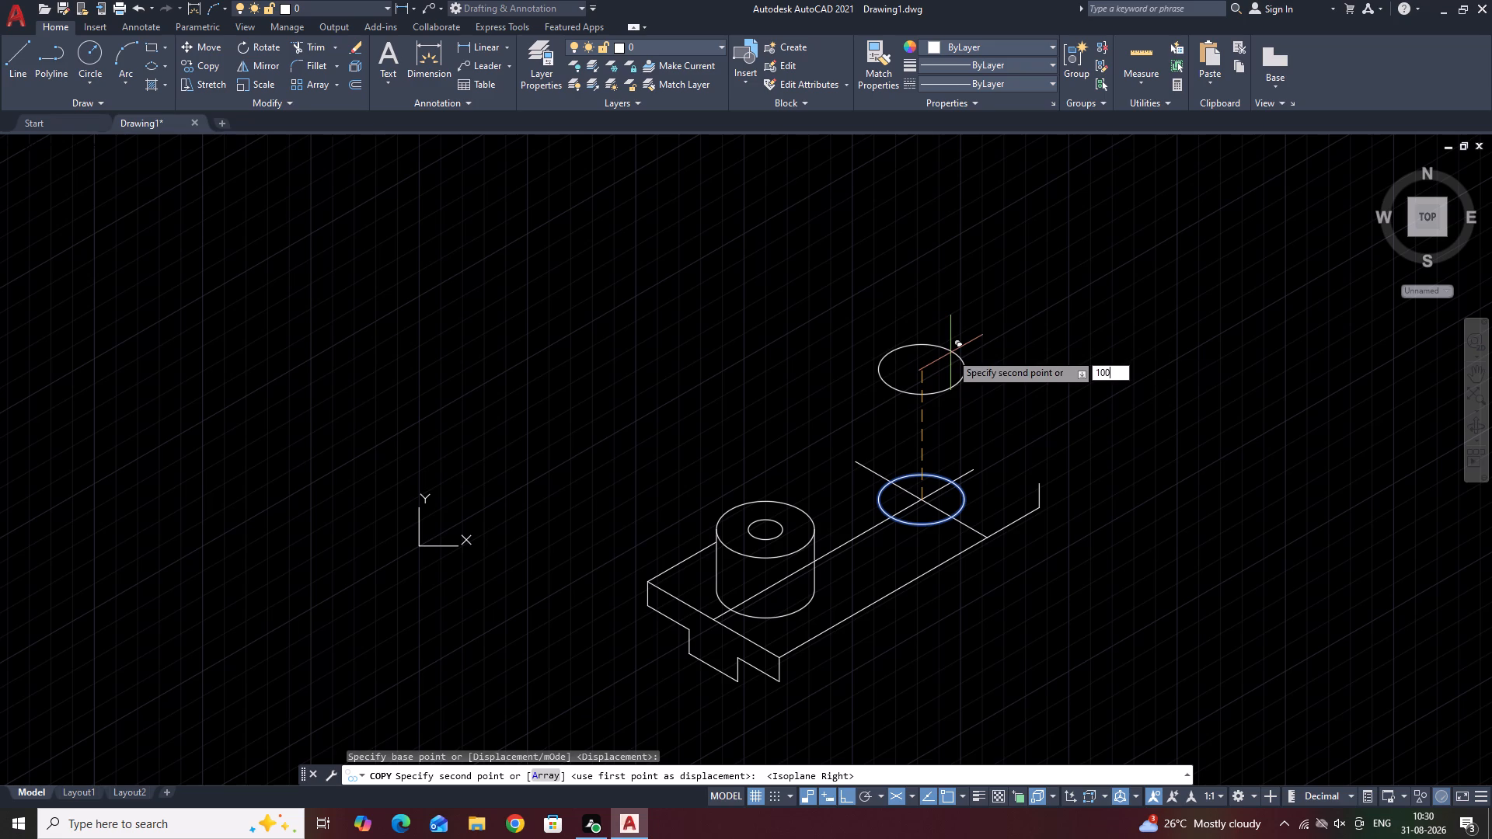
key("Return")
key("space")
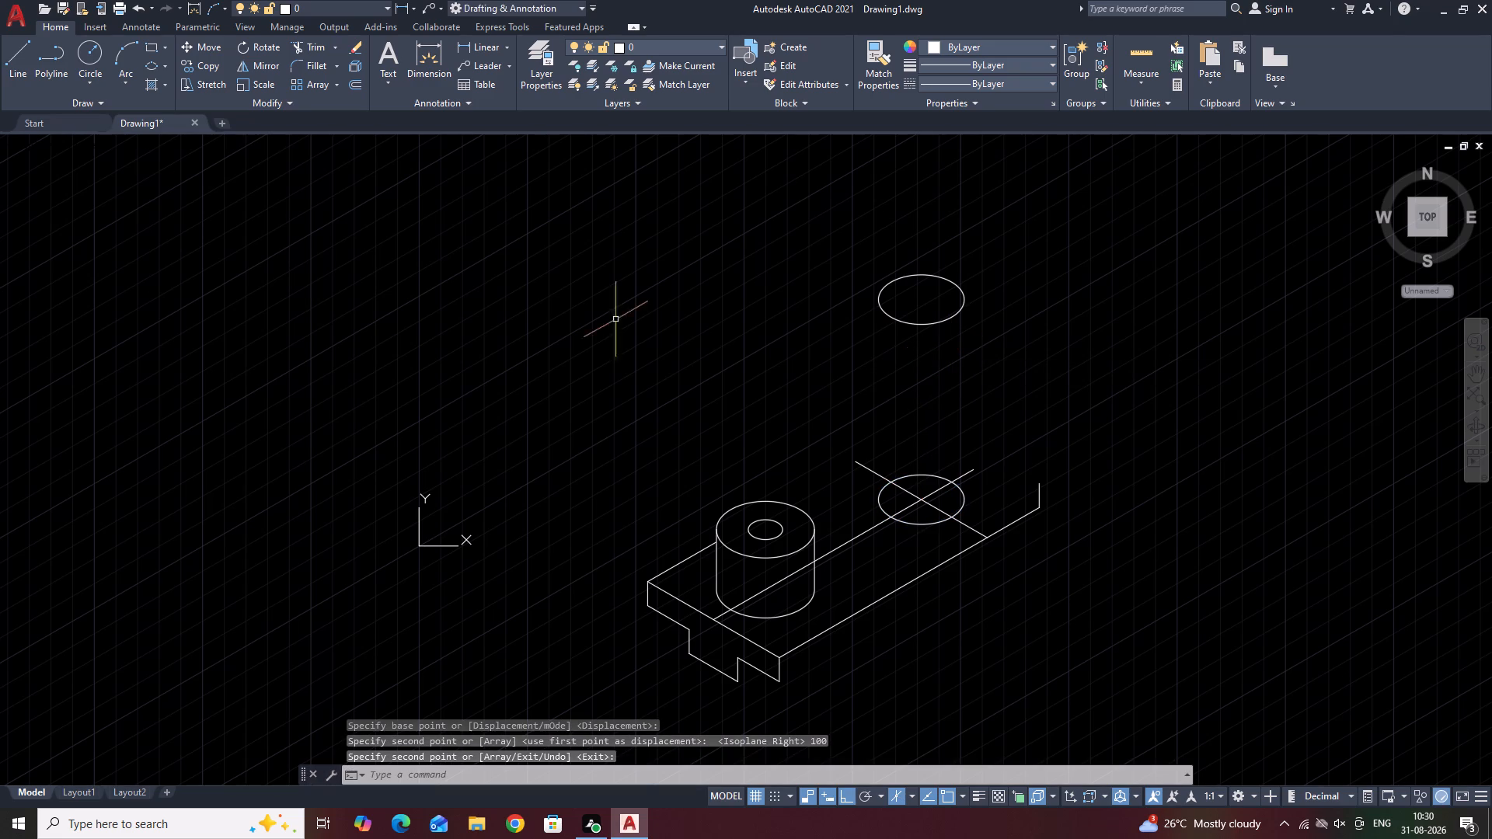
Draw the two vertical side lines joining the outer quadrants of the upper and lower radius 17.5 isocircles.
left_click(26, 43)
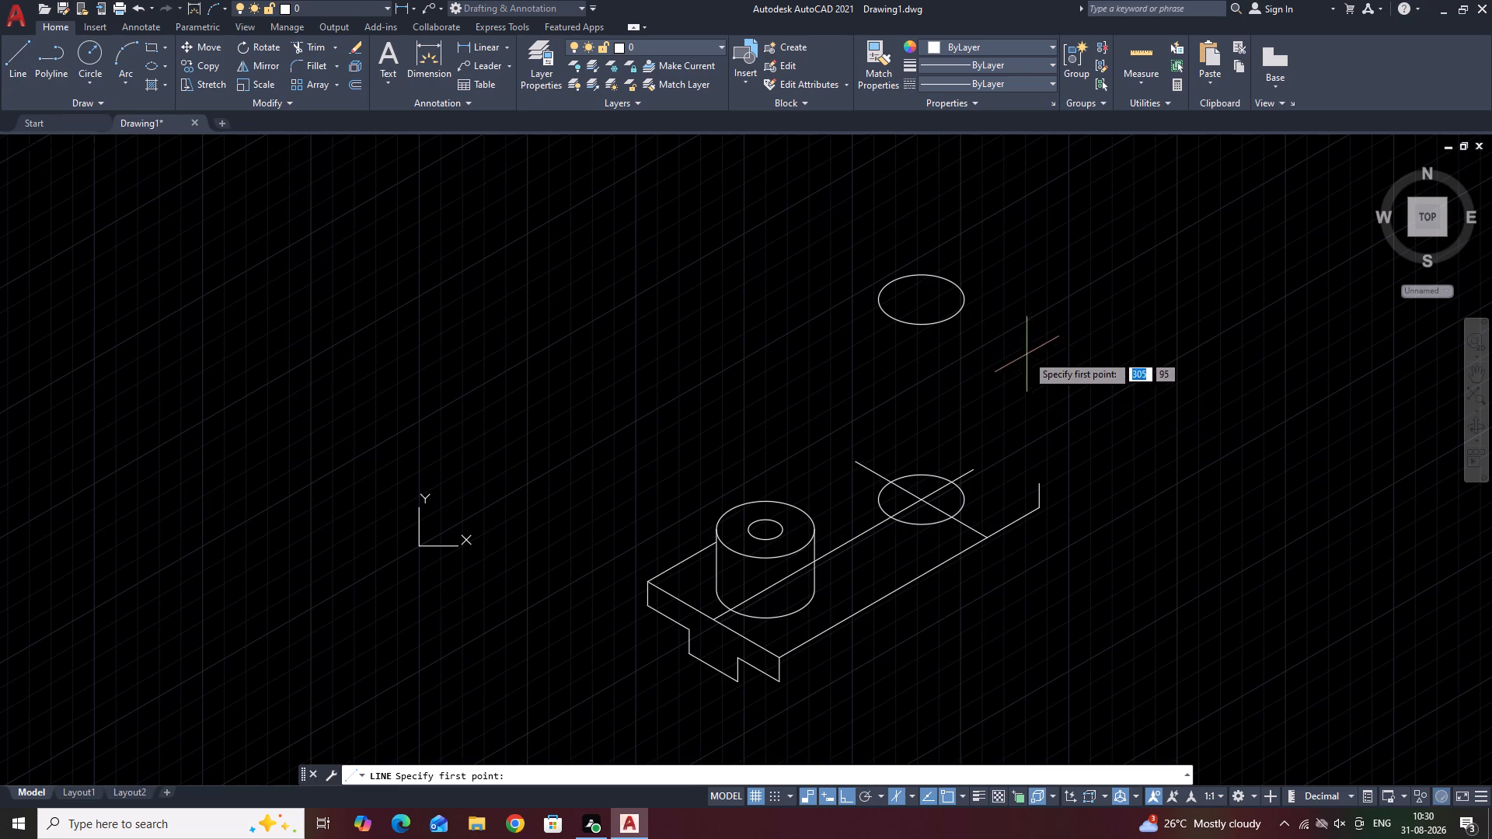
left_click(968, 296)
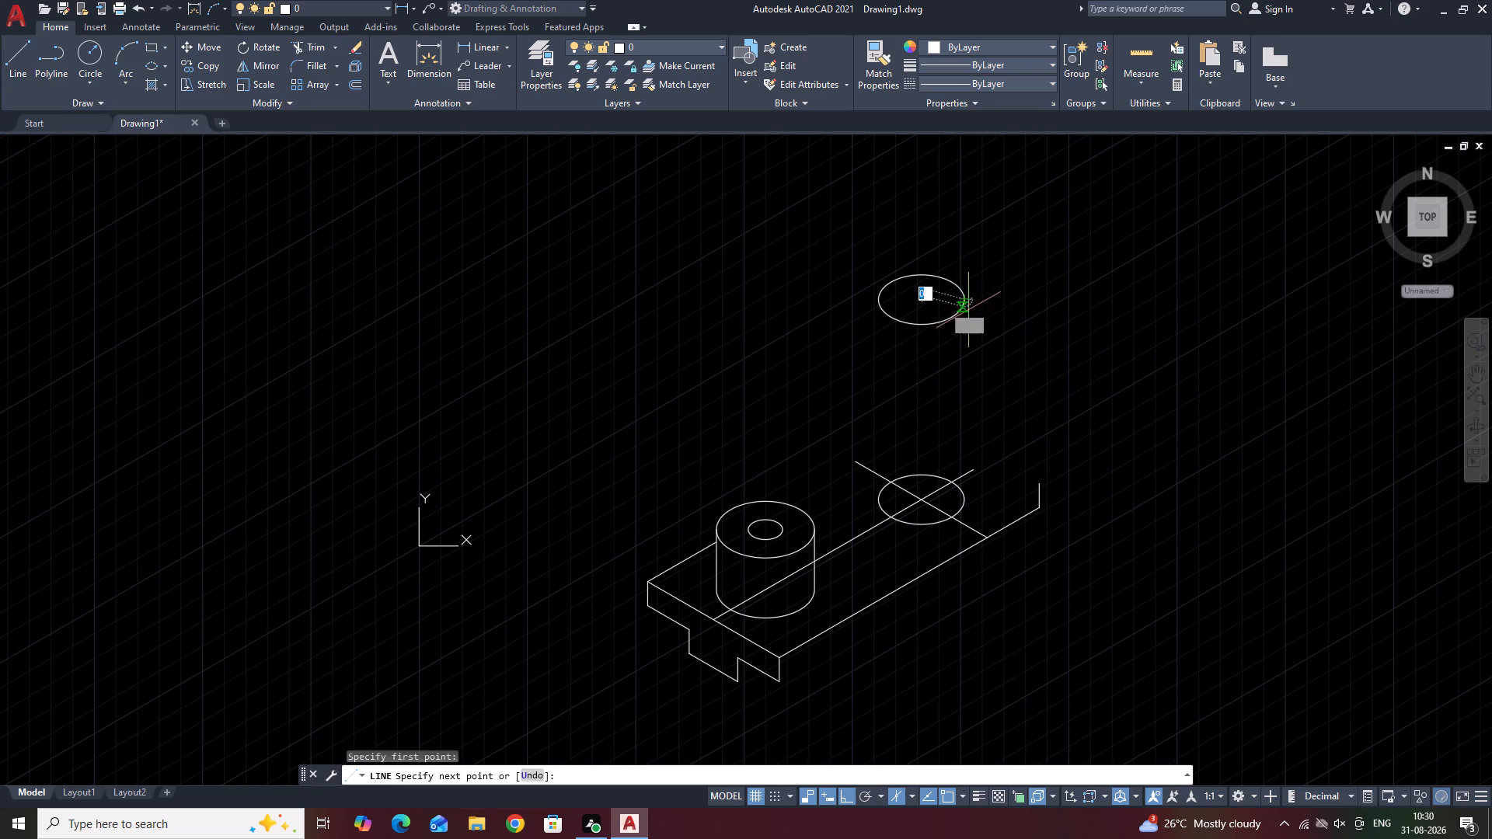
left_click(967, 495)
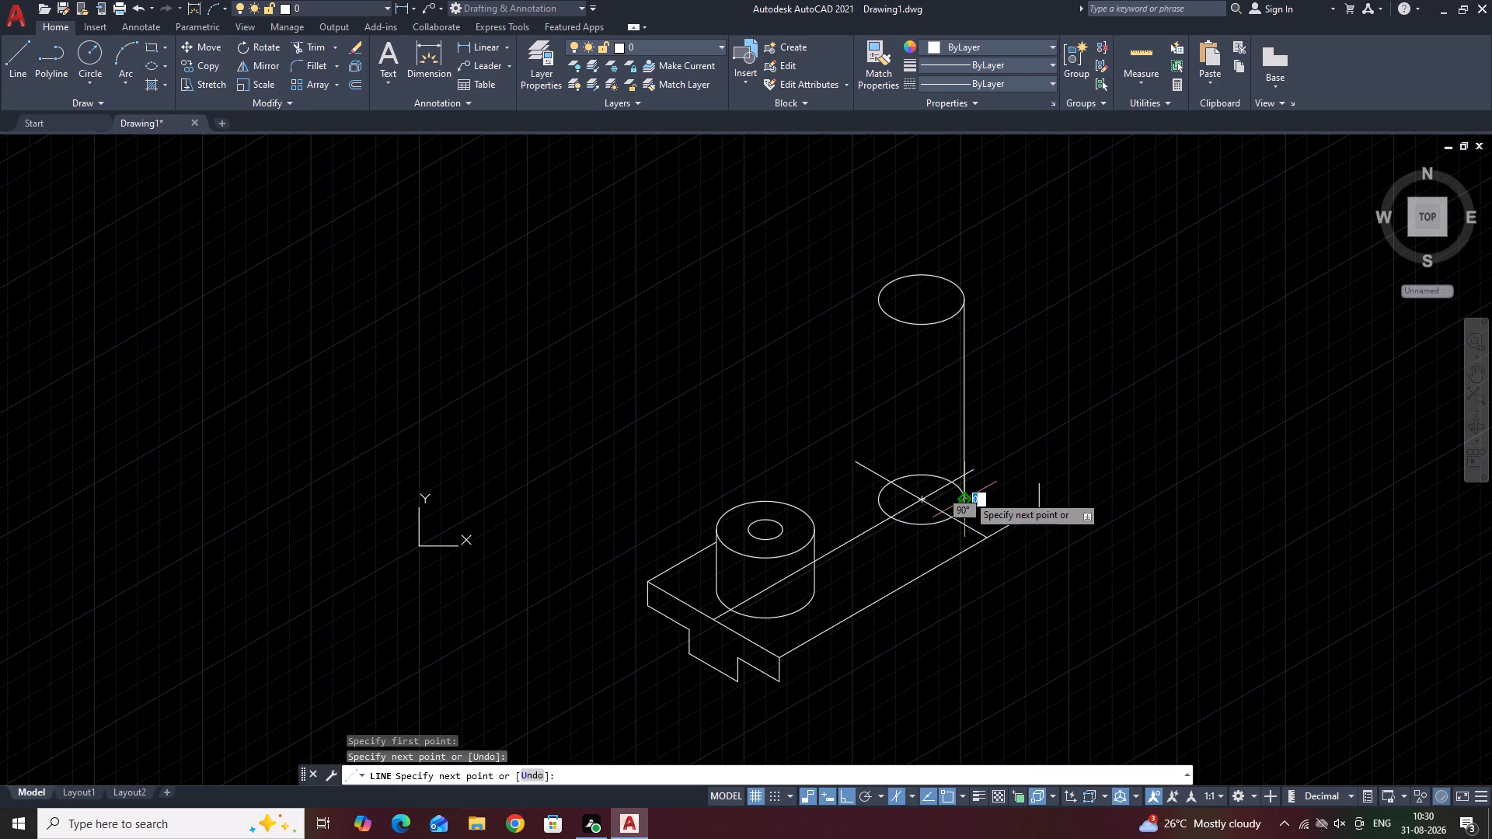
key("space")
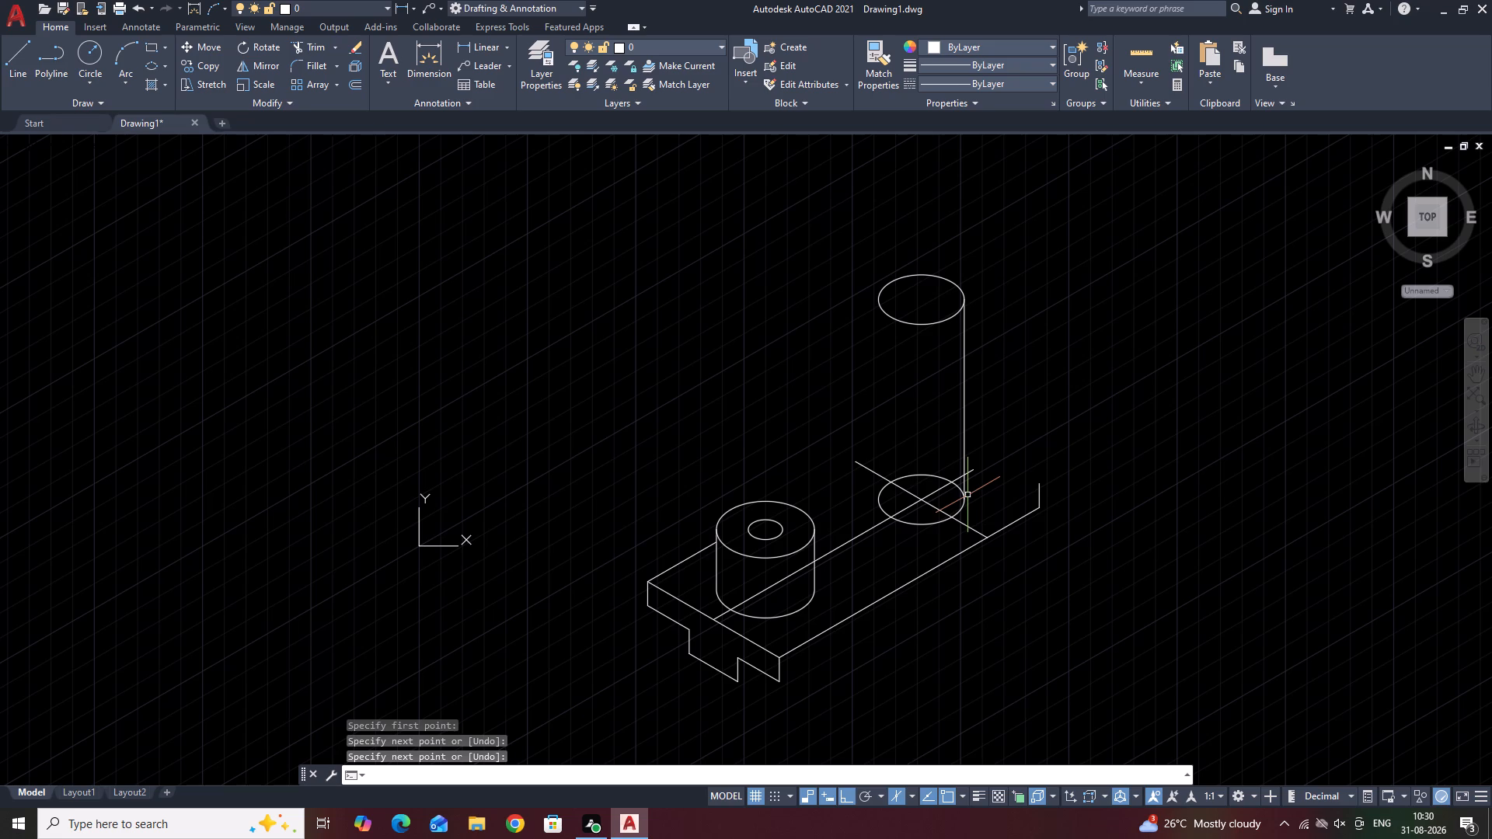
key("space")
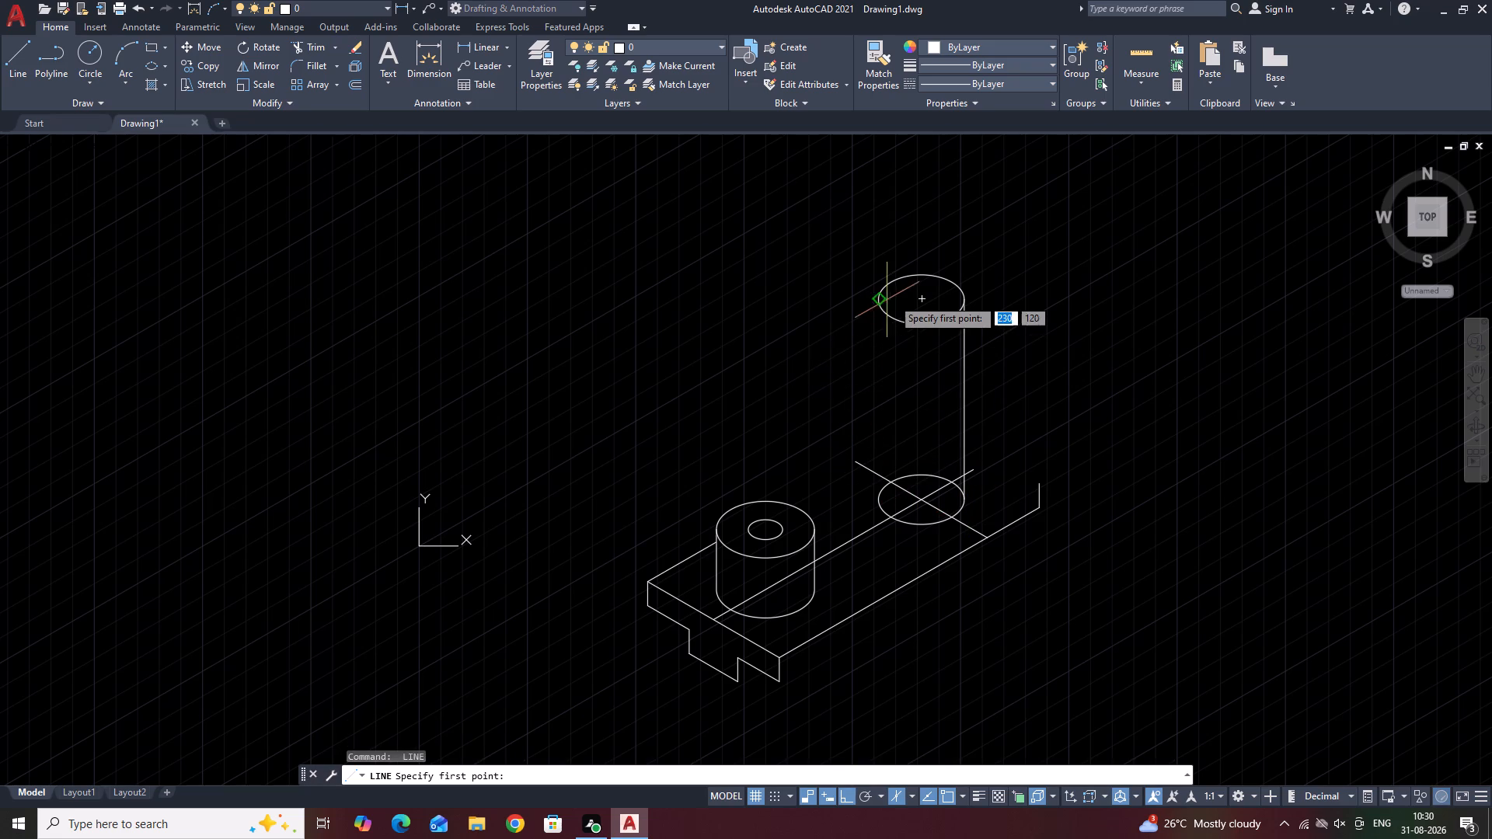
left_click(10, 66)
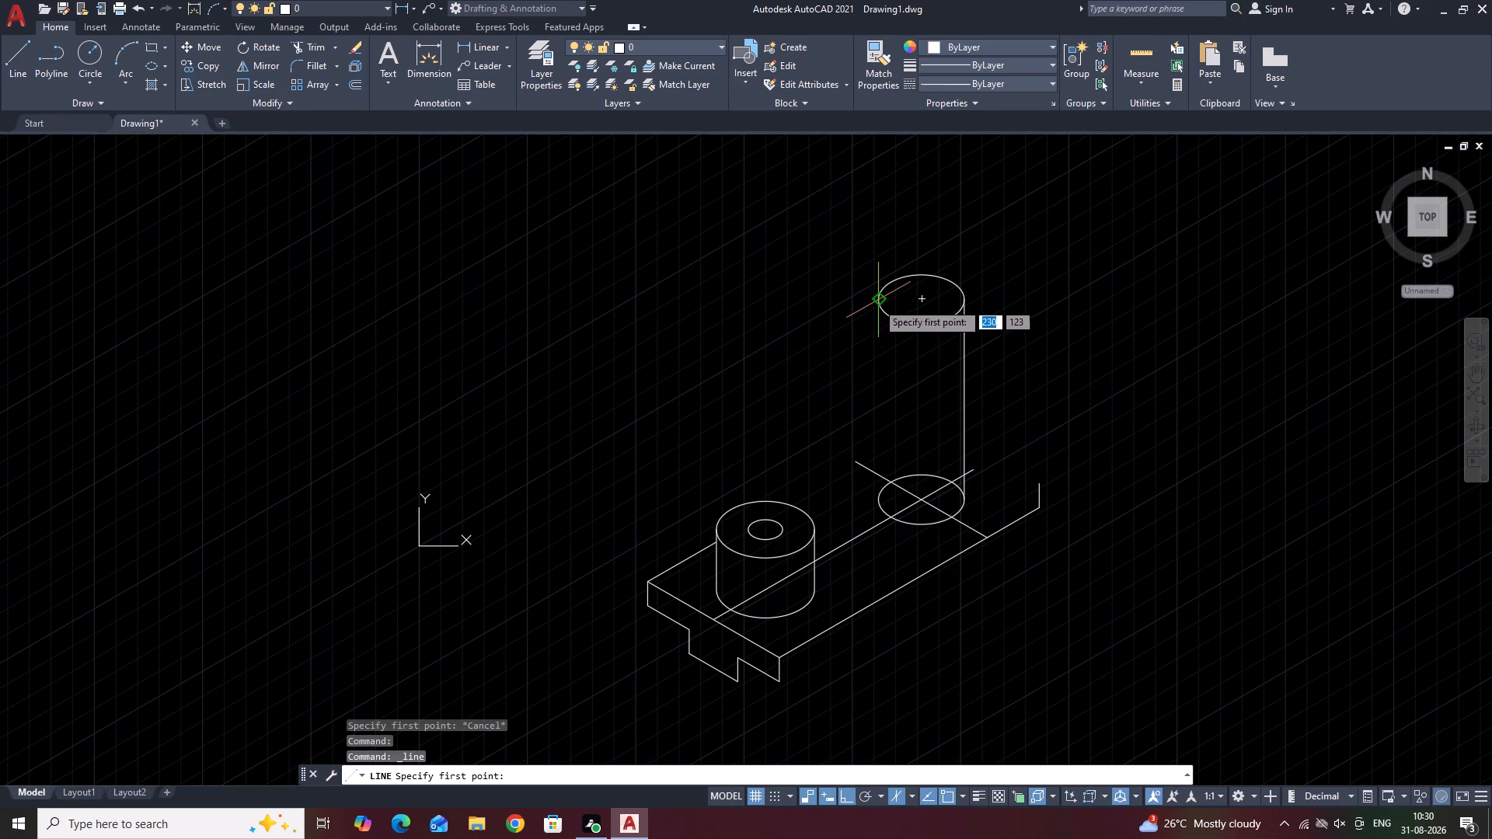
left_click(877, 300)
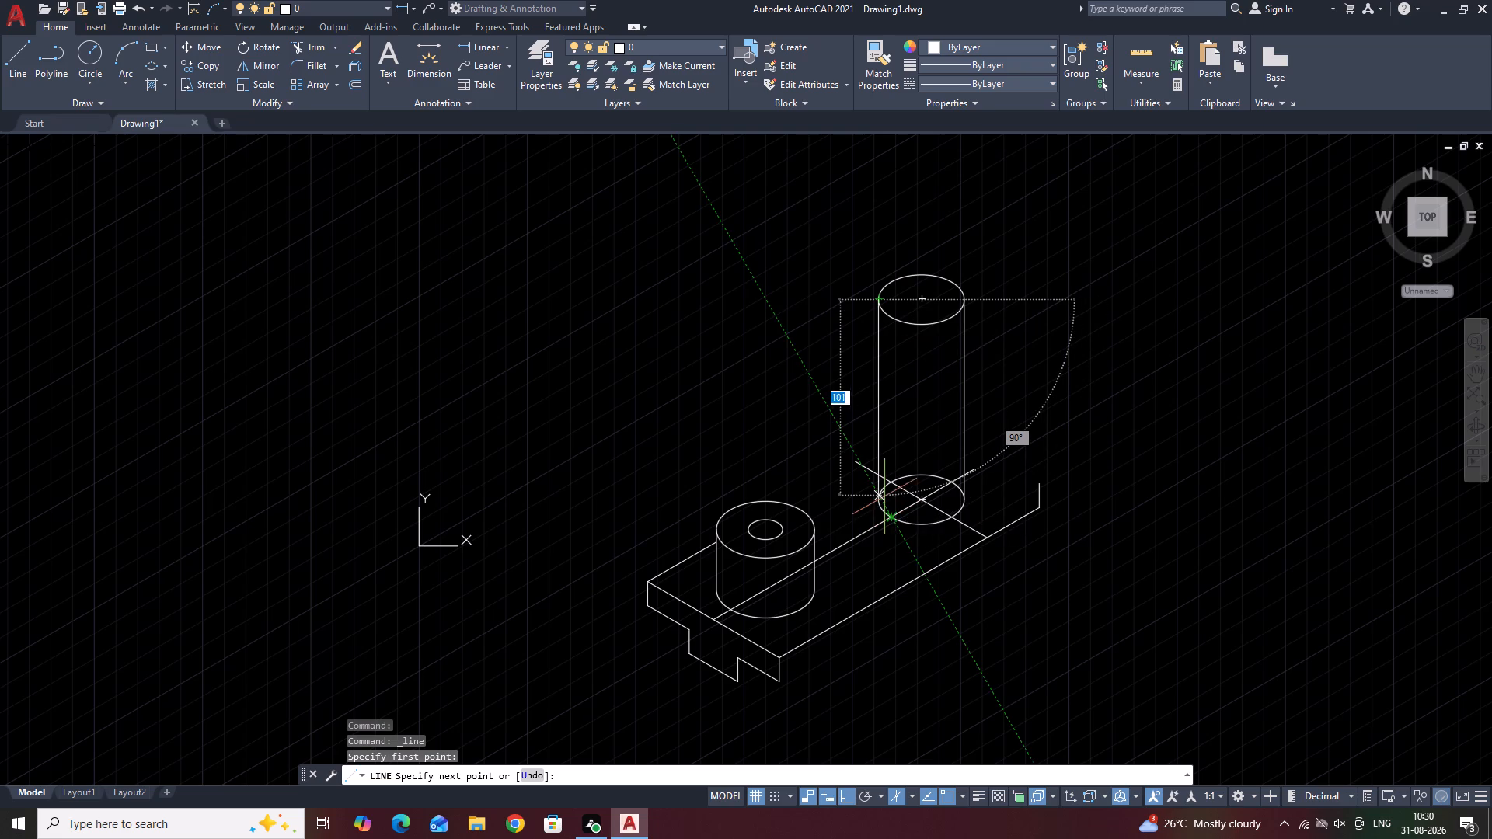
left_click(880, 497)
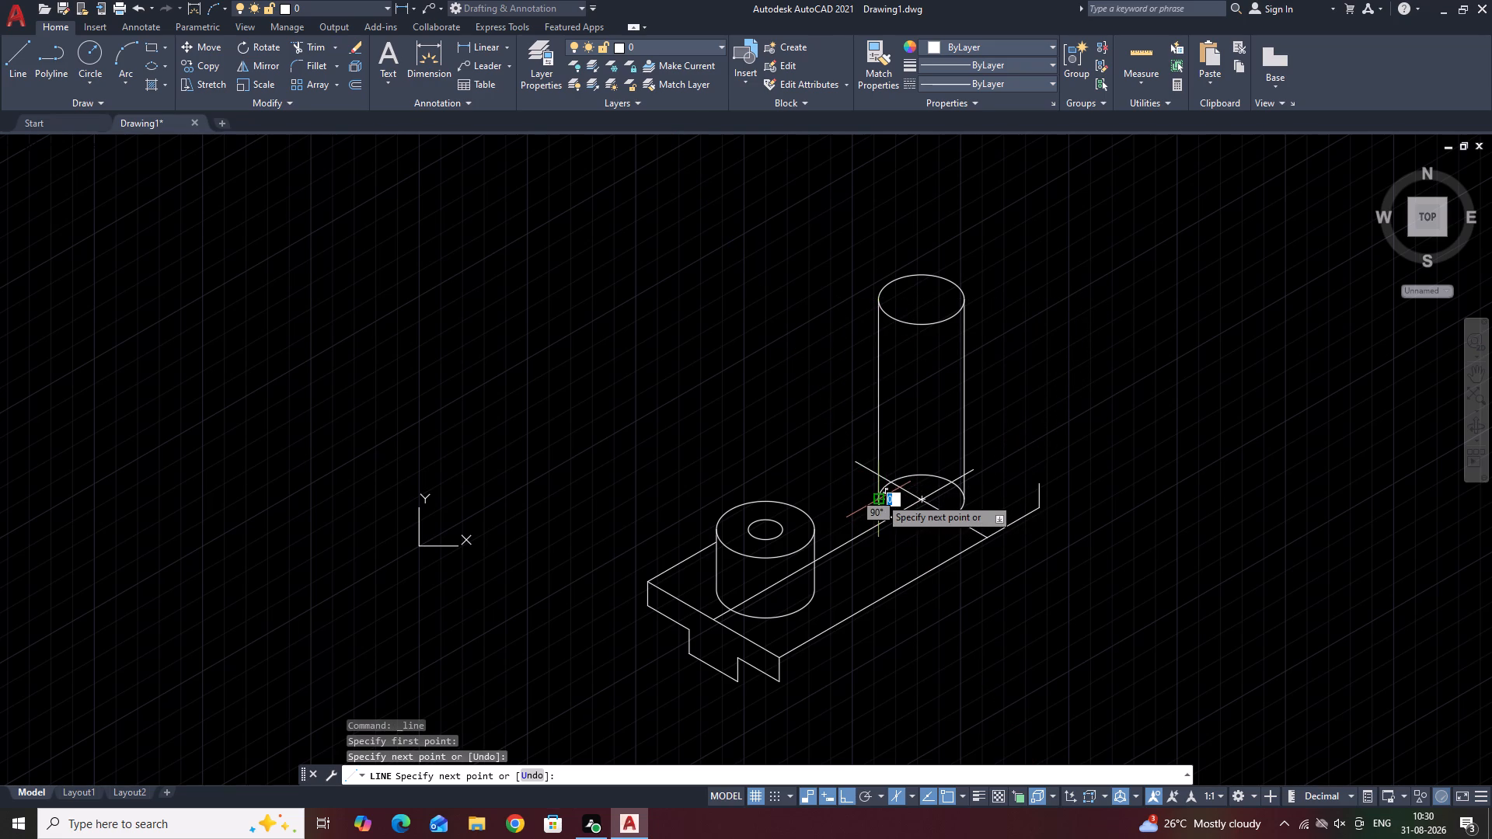
key("space")
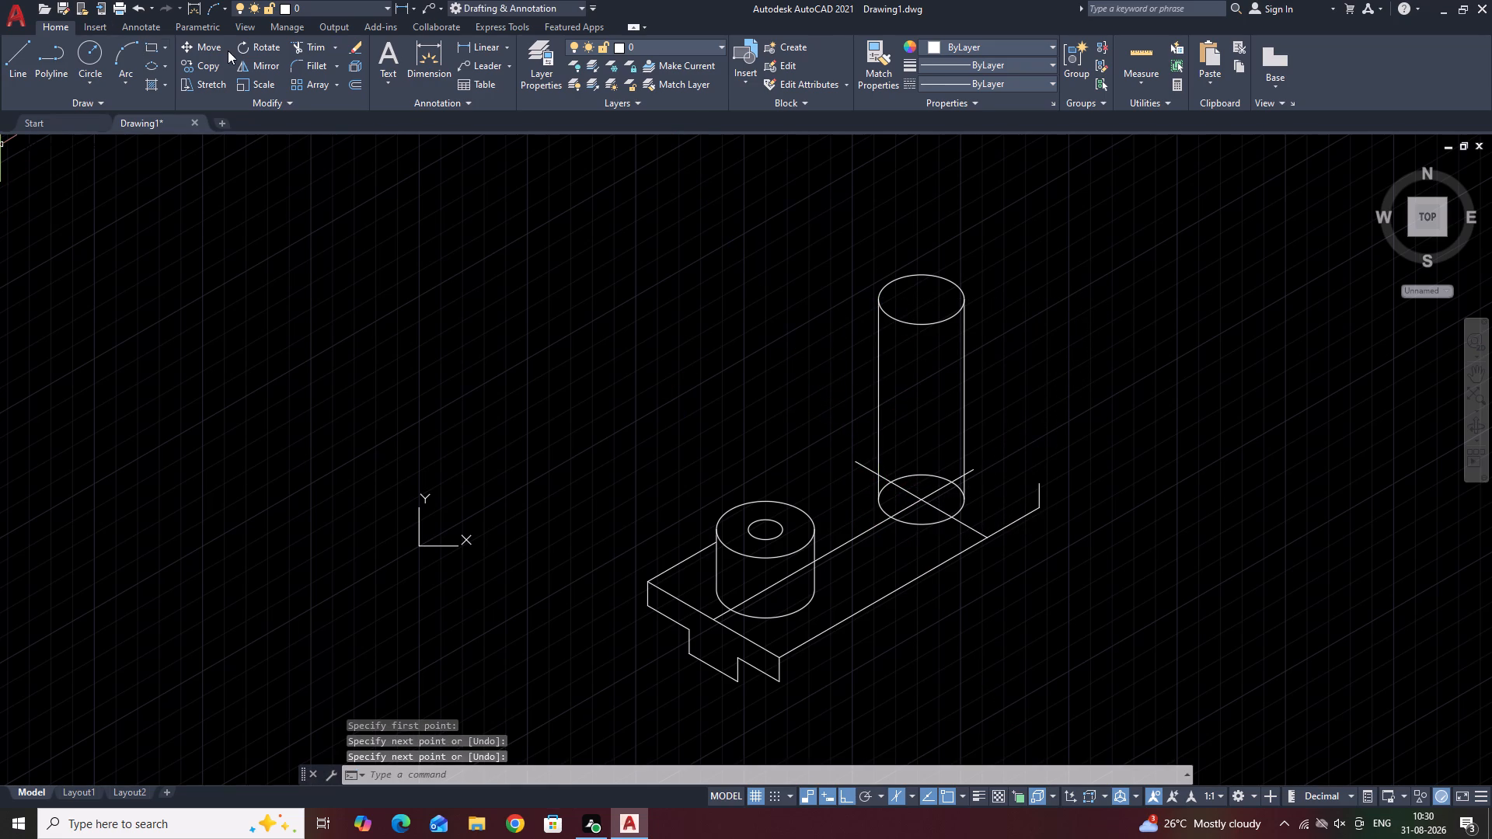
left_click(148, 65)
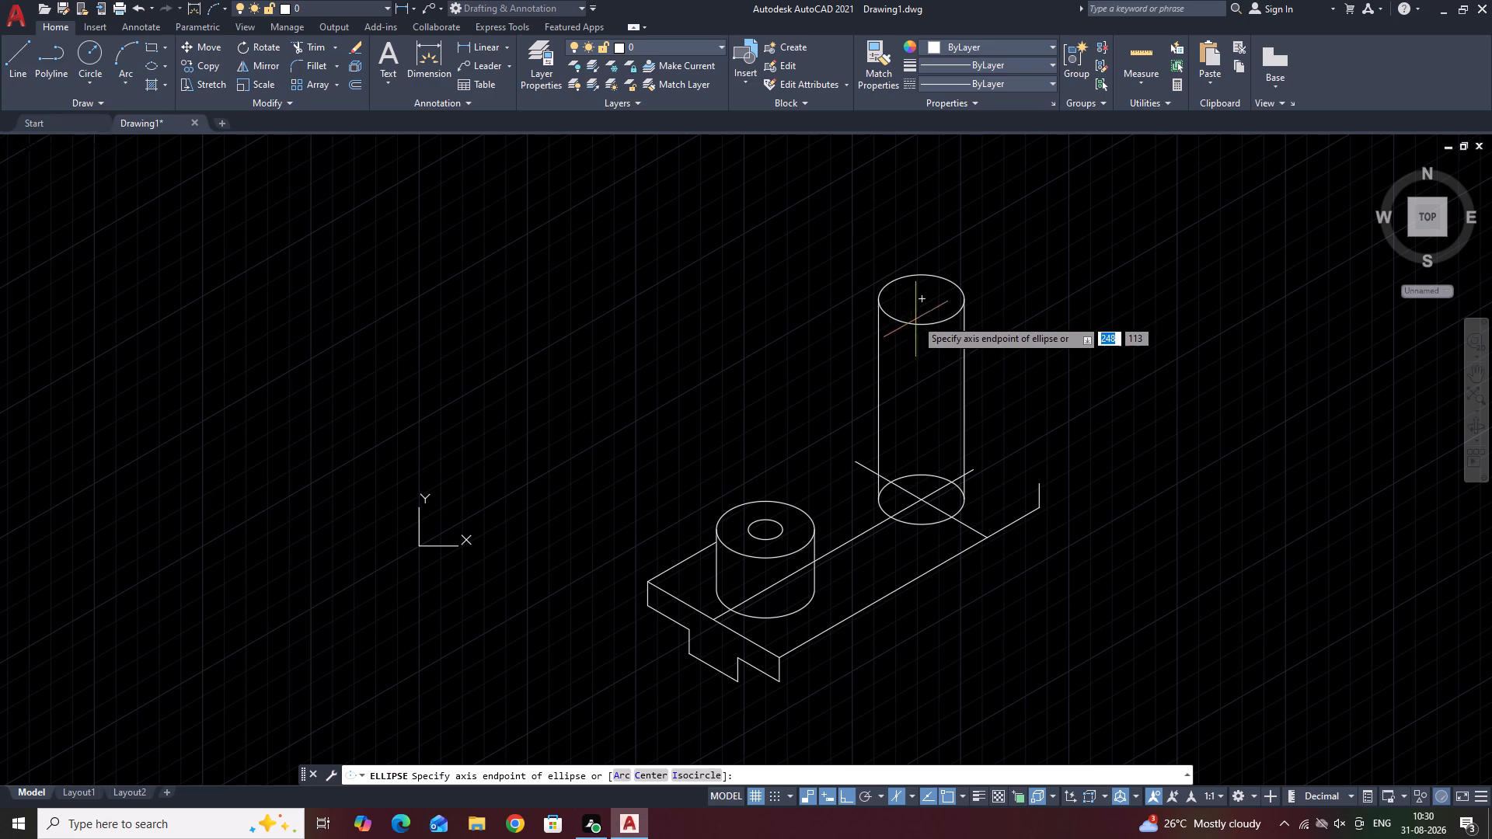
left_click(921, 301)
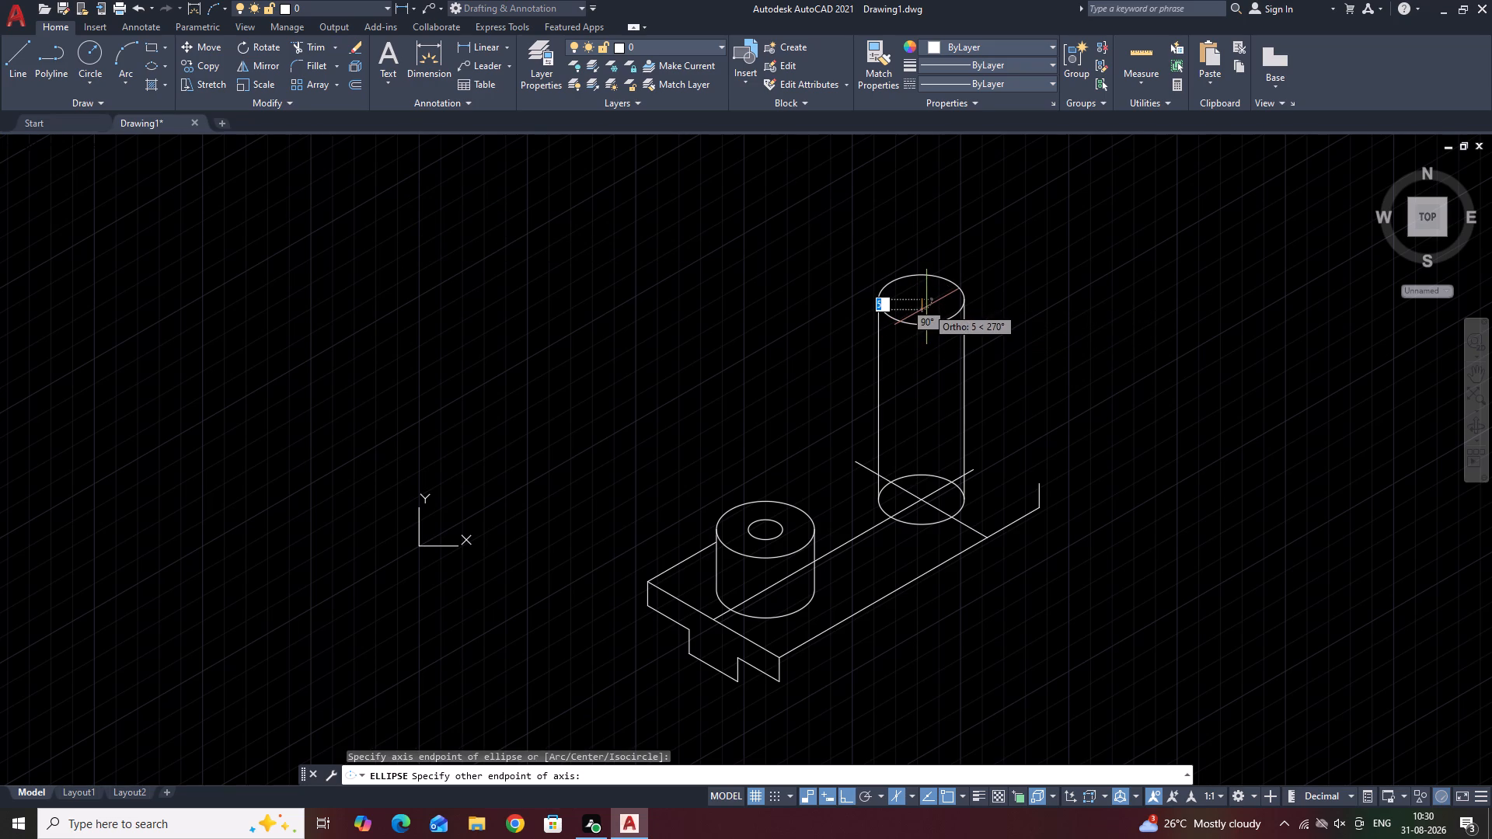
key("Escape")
Draw a radius 6 isocircle in the top isoplane, concentric with the tall cylinder's upper circle.
key("space")
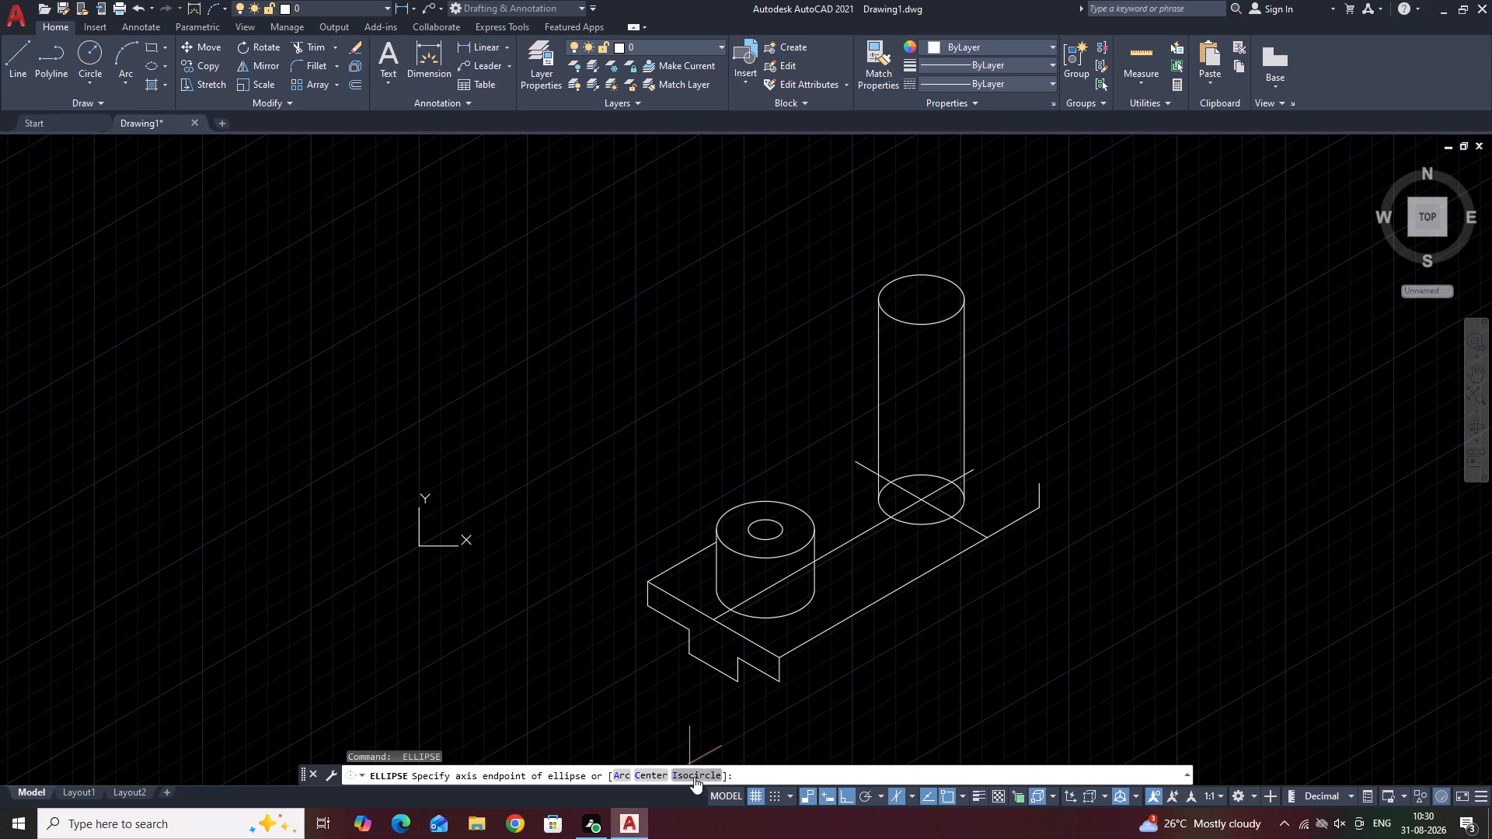
left_click(694, 777)
left_click(922, 301)
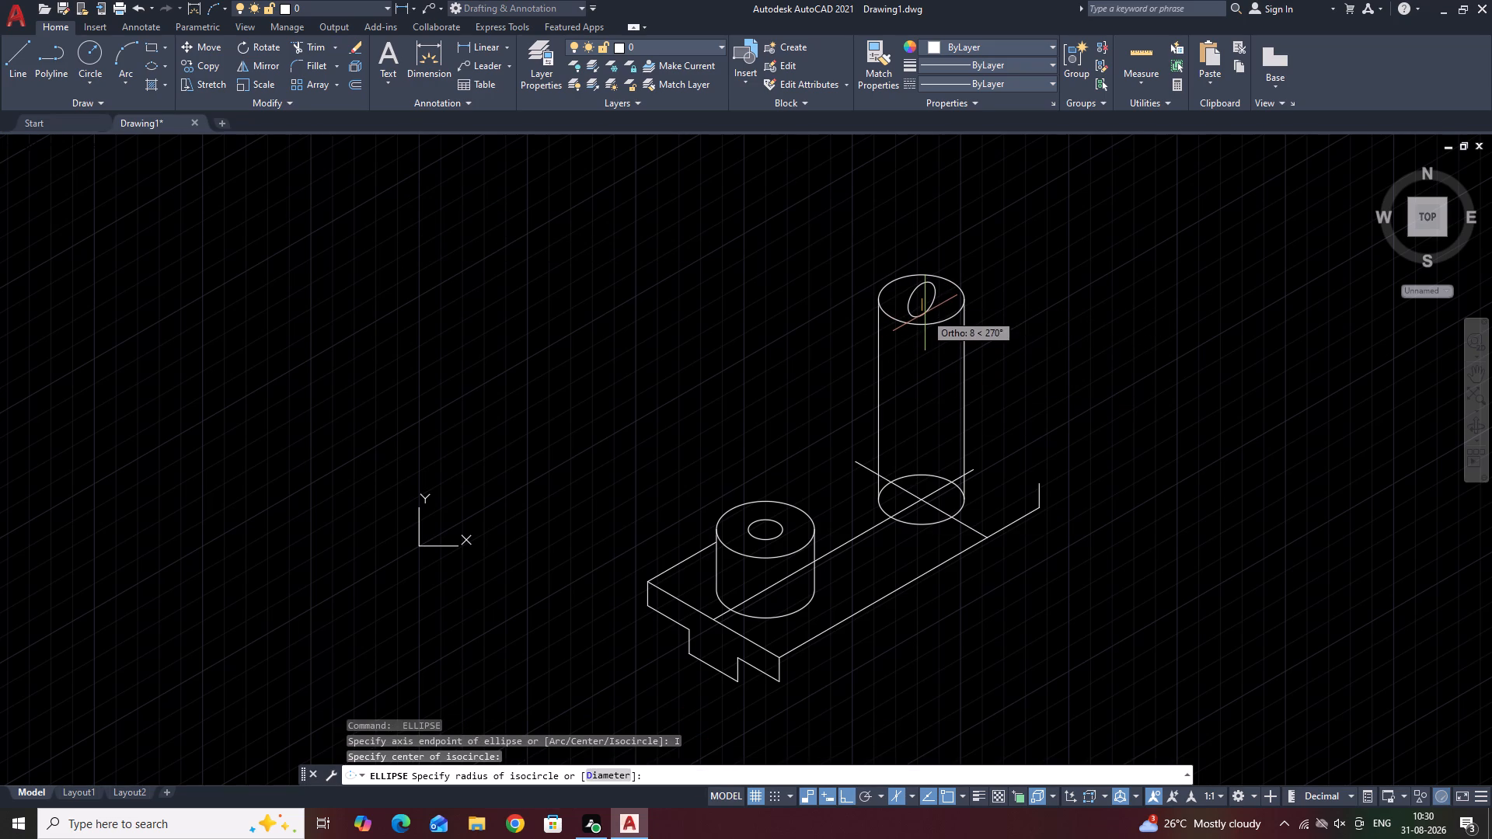
key("F5")
key("F5")
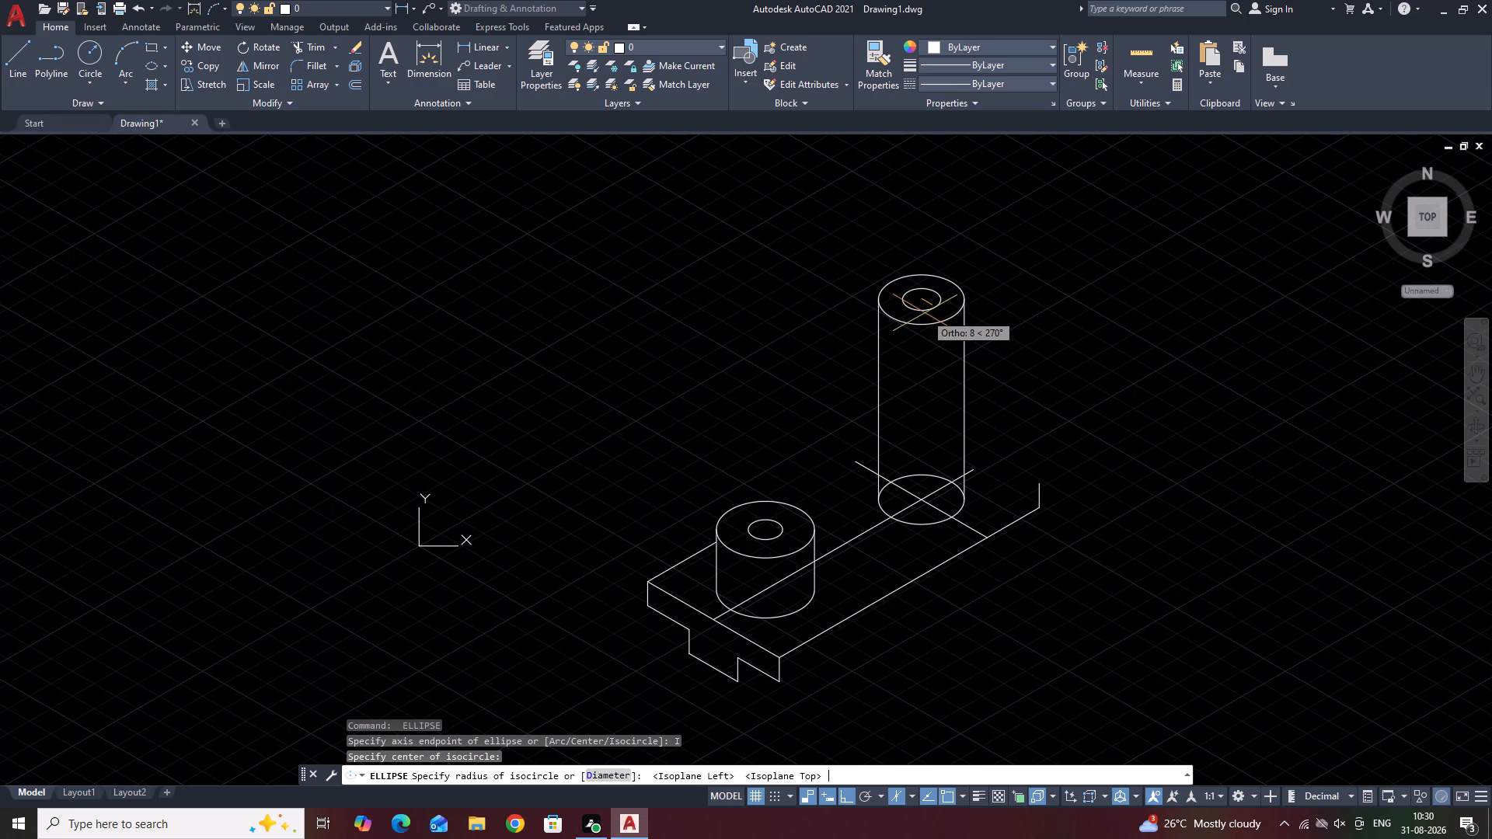
key("6")
key("Return")
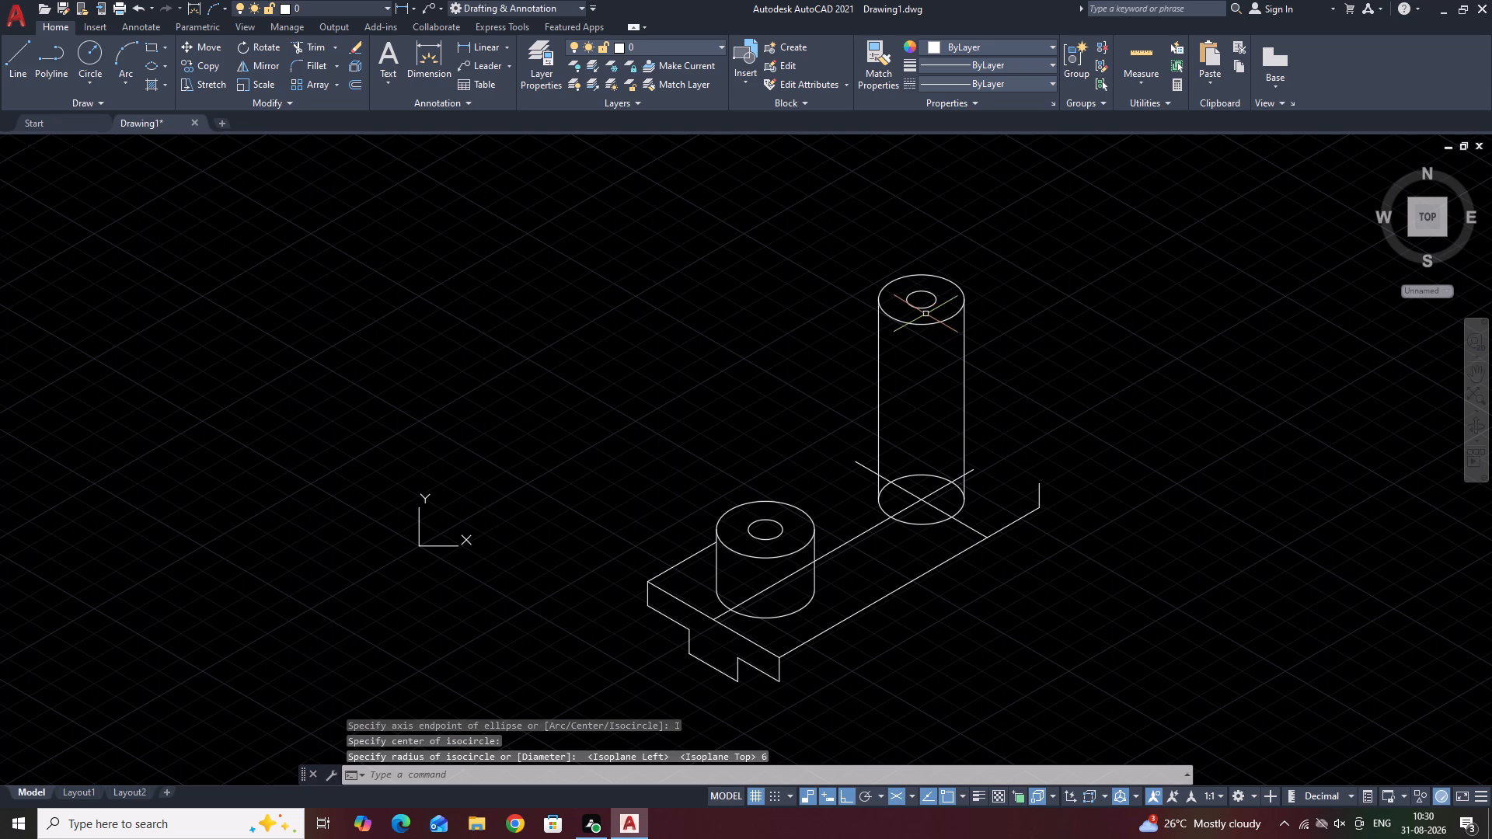
Draw two lines from the tall cylinder's top centre past its rim, about 23 long at 210° and about 26 at 30°.
scroll(957, 341, "up", 2)
left_click(21, 49)
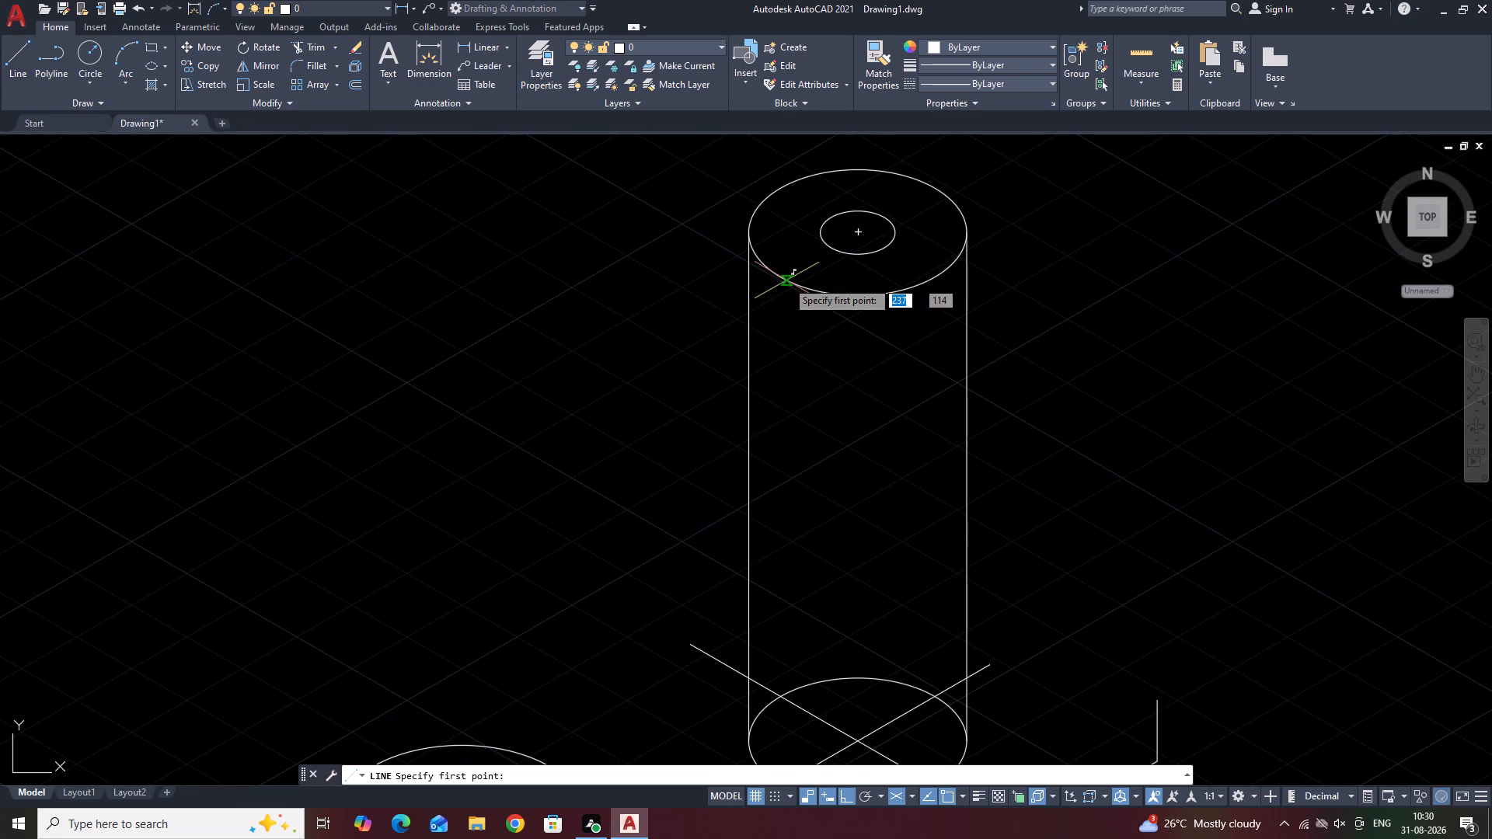
left_click(855, 235)
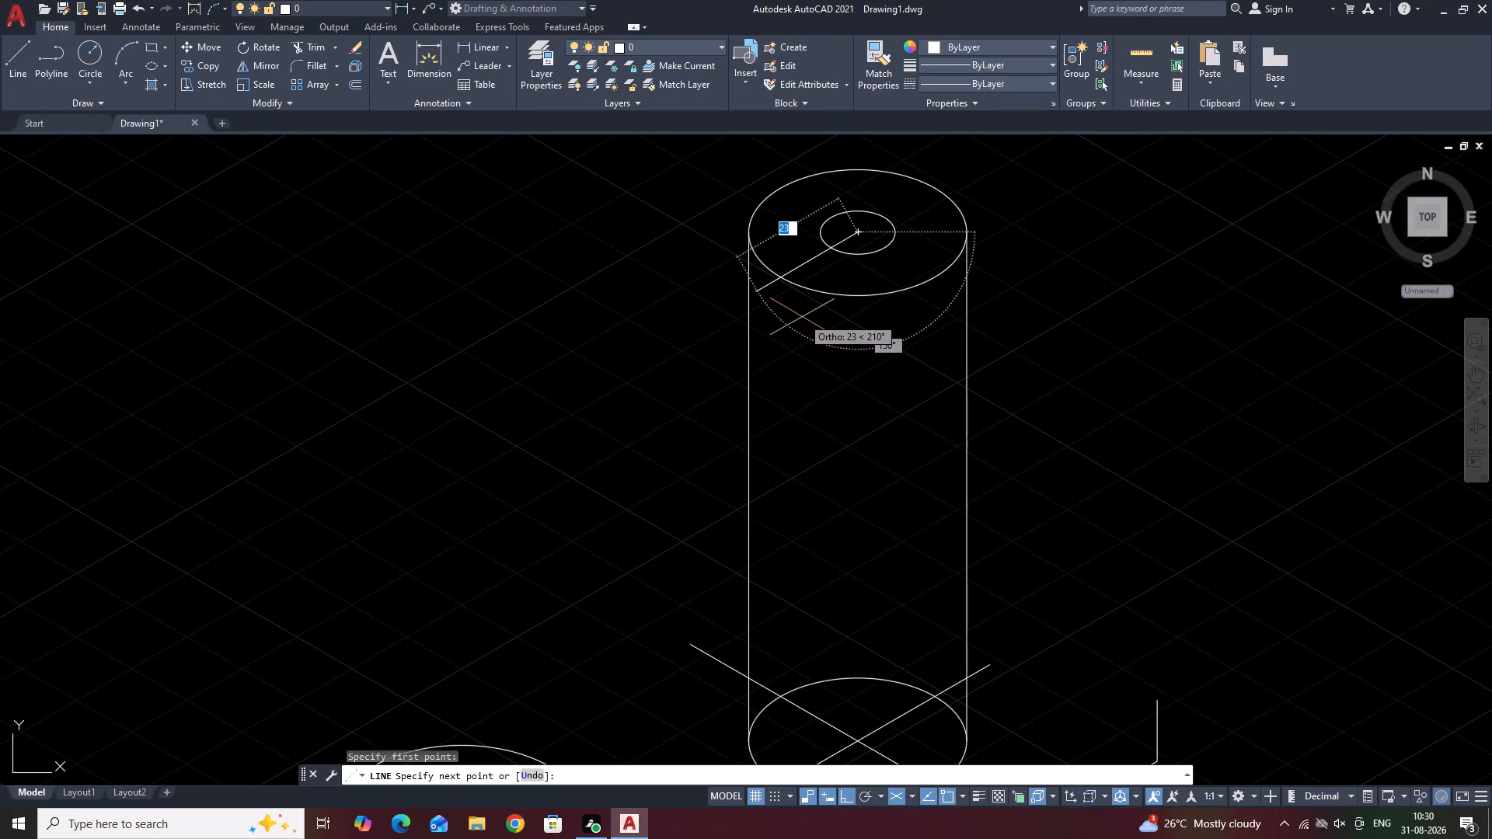
left_click(802, 317)
key("space")
key("space")
left_click(860, 232)
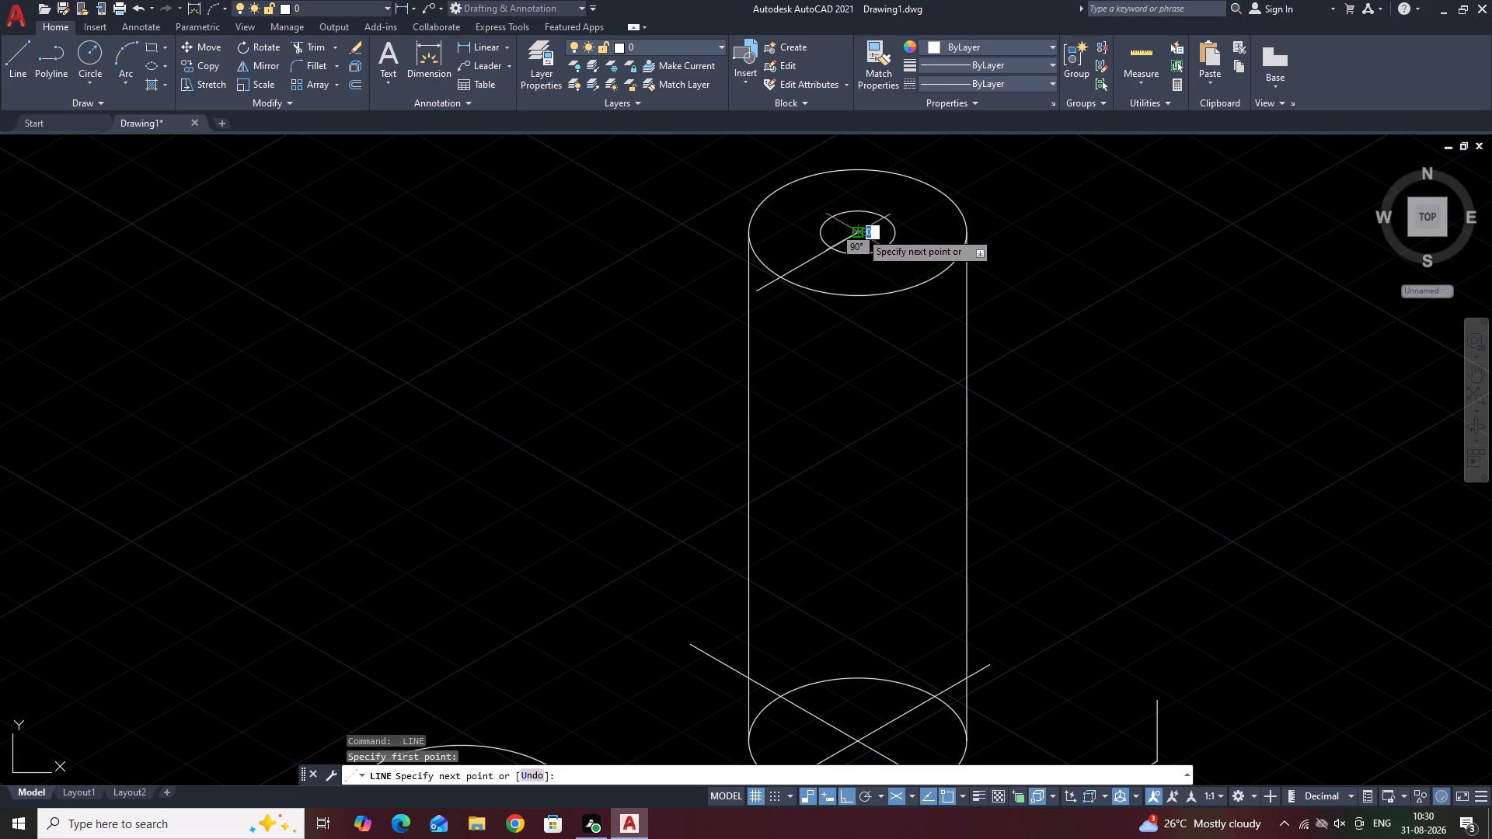
left_click(978, 172)
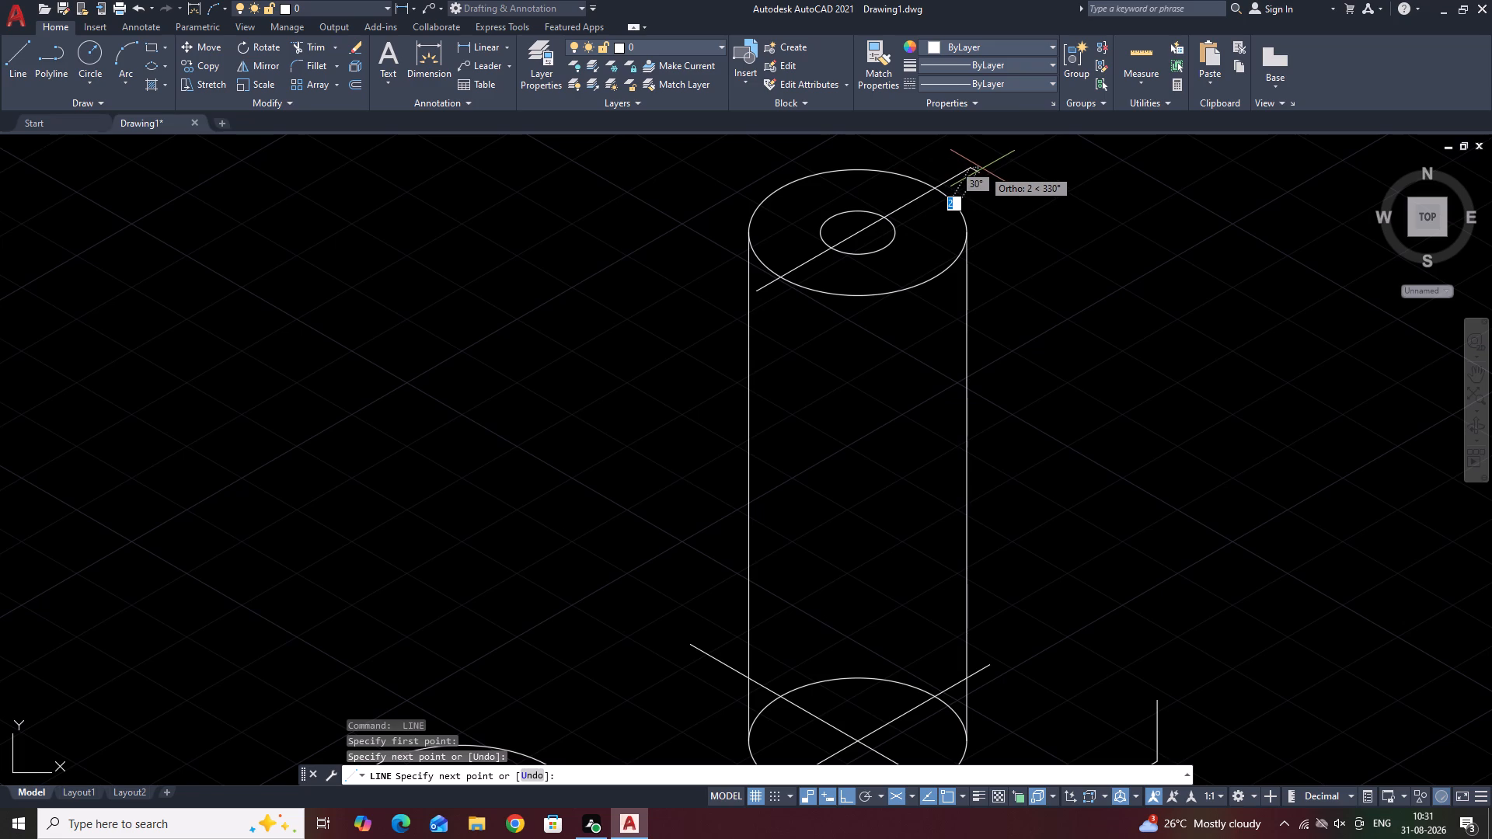
key("space")
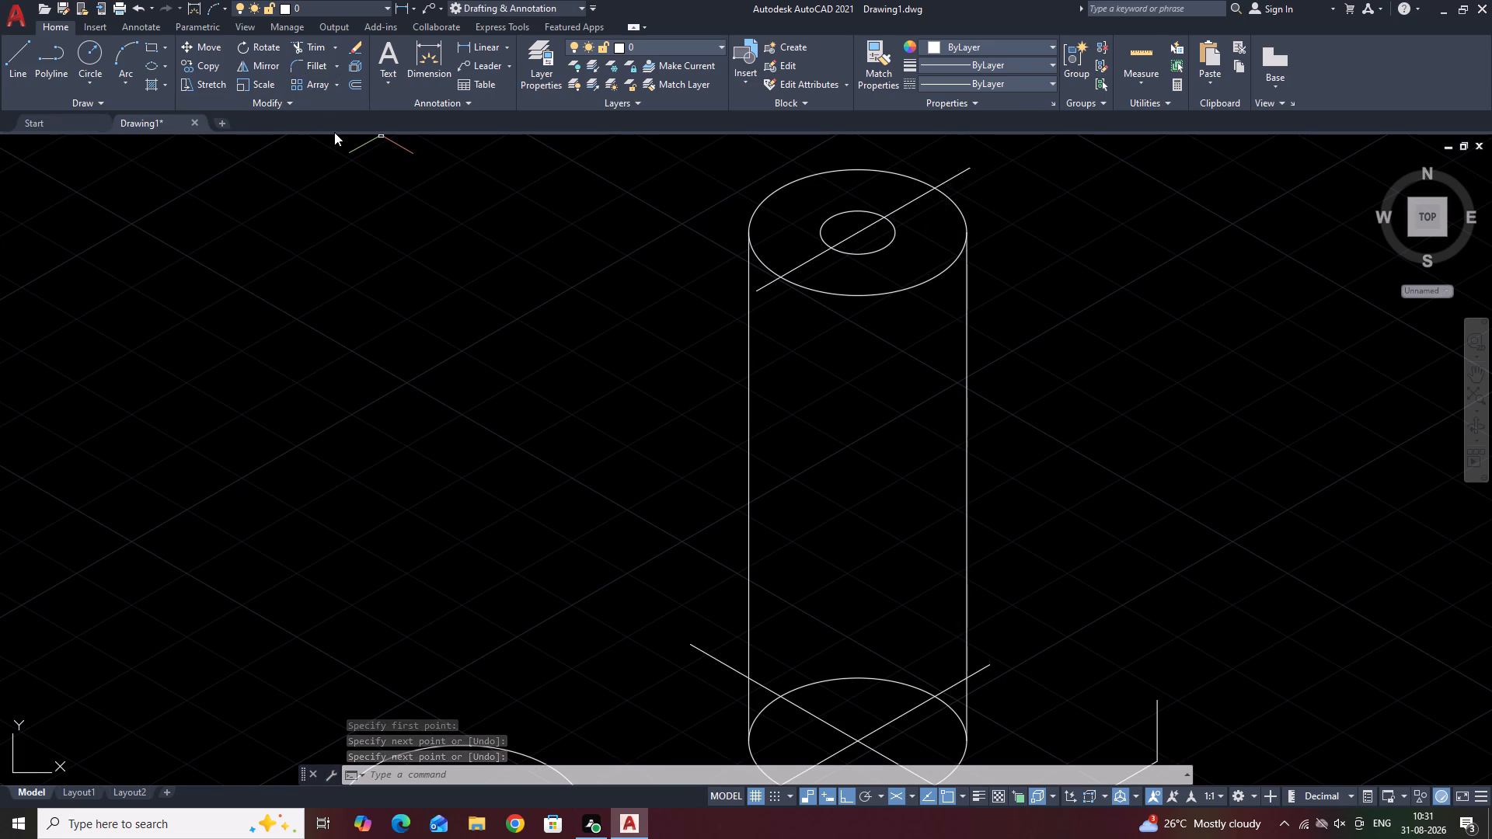
Trim both ends of the centre lines that overhang the tall cylinder's top circle.
left_click(316, 41)
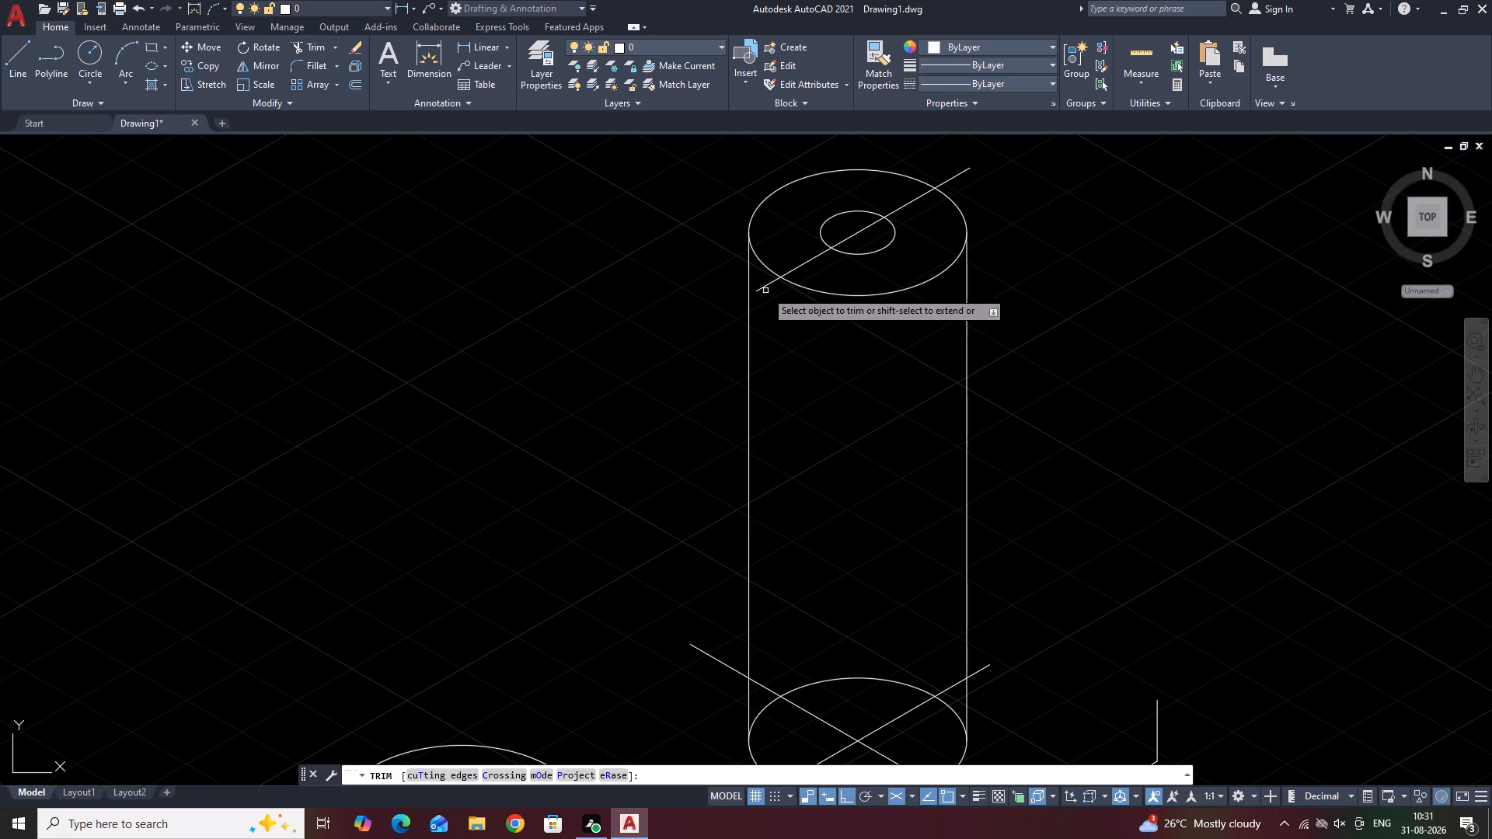
left_click(766, 284)
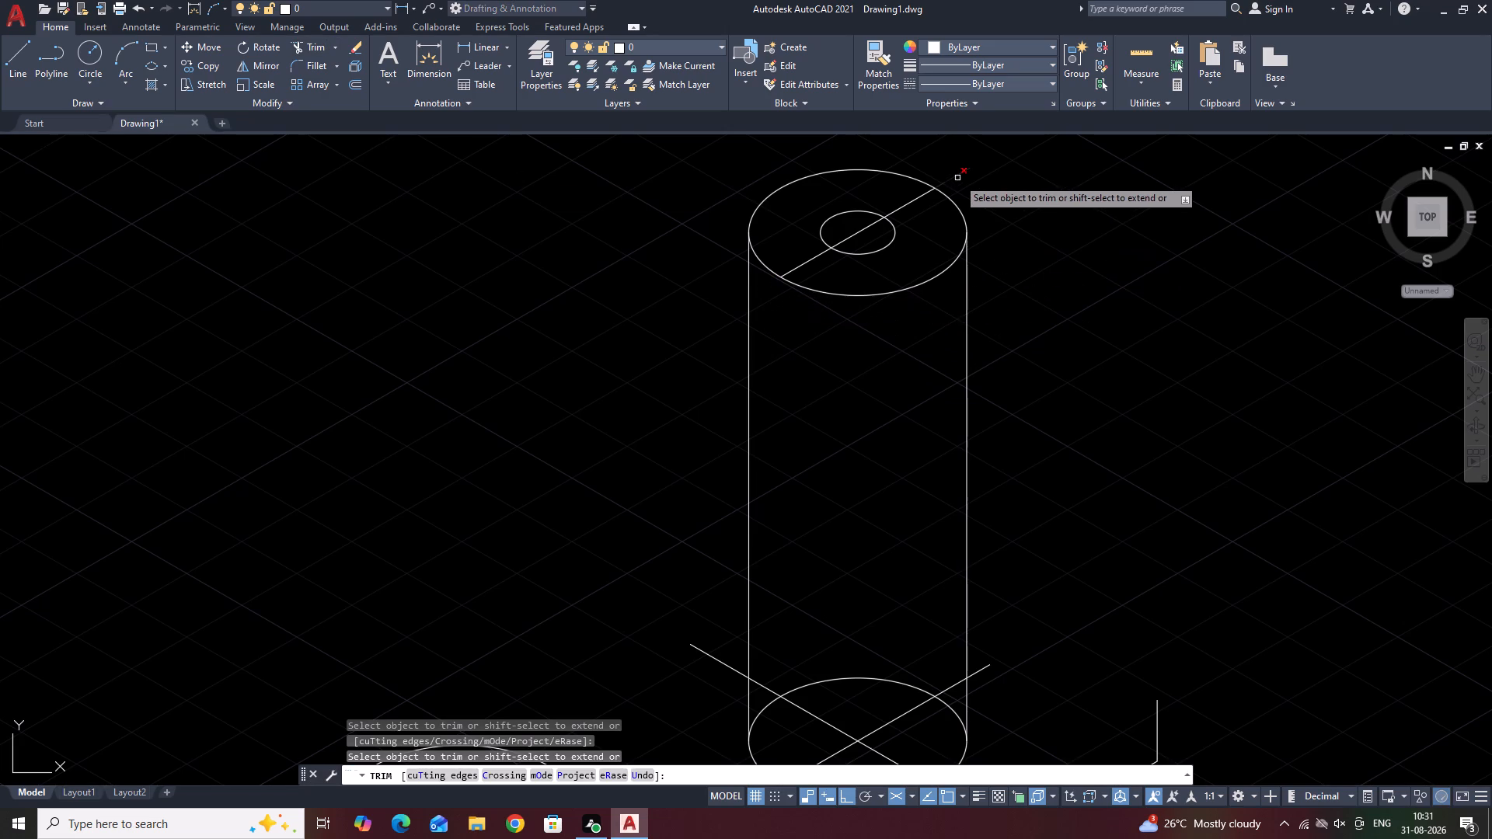
left_click(957, 178)
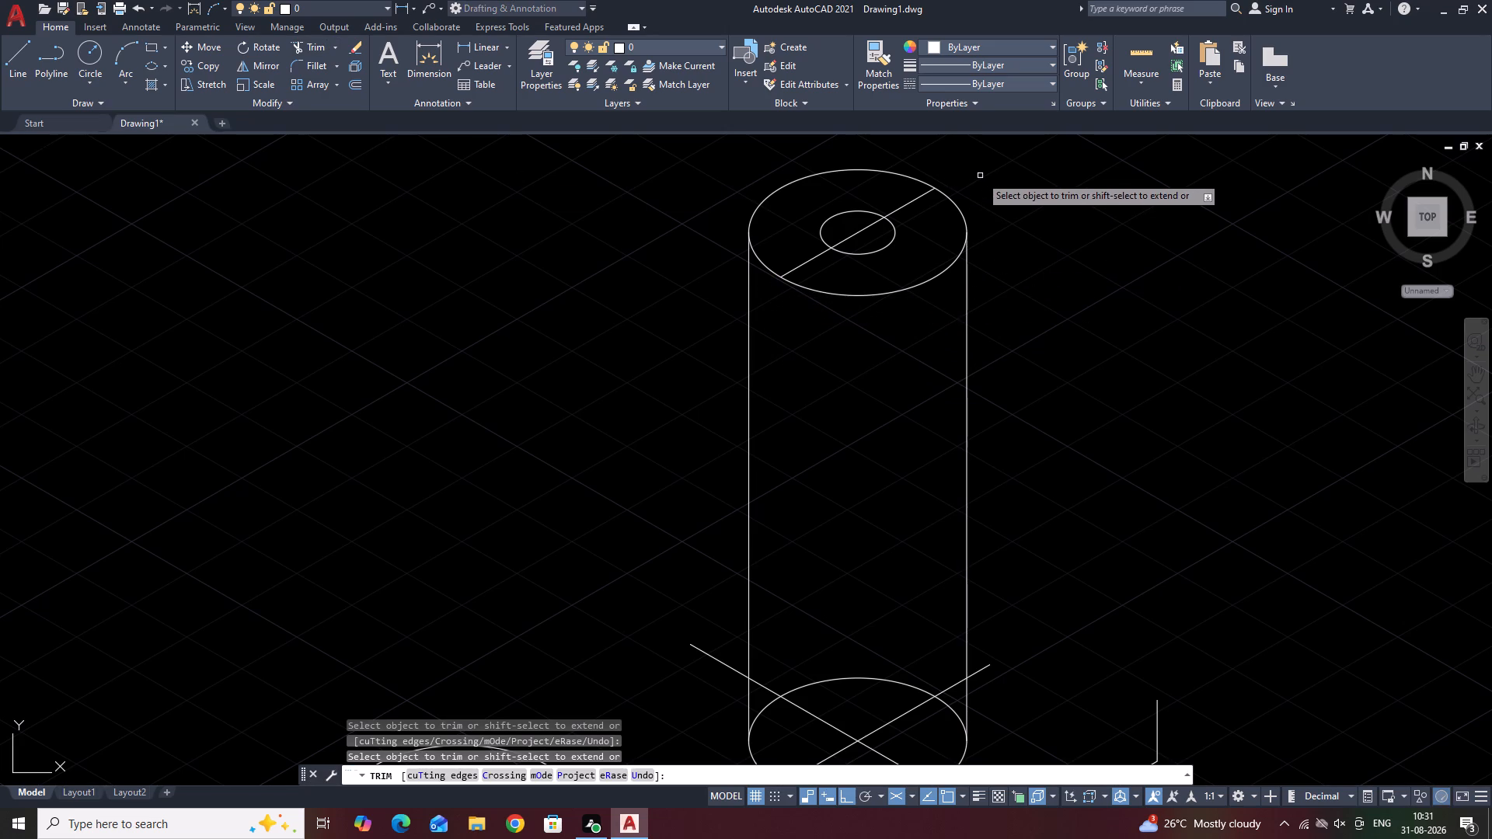
key("space")
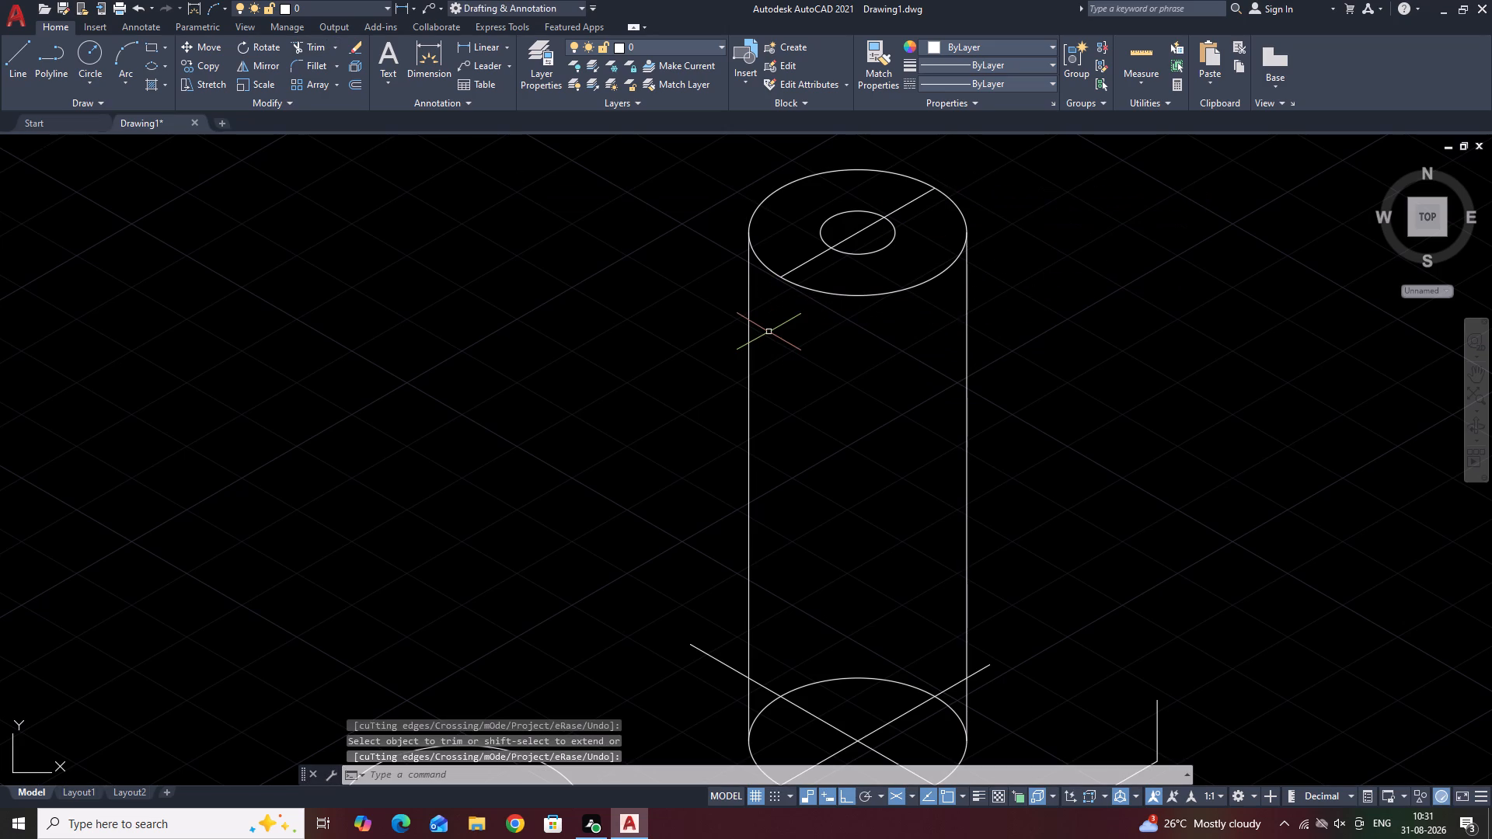
Copy the 210° centre line on the tall cylinder's top face 3 units toward 150° and again 3 units toward 30°.
middle_click_drag(796, 360, 798, 358)
middle_click_drag(798, 358, 865, 344)
scroll(866, 343, "down", 1)
scroll(866, 346, "up", 1)
middle_click_drag(867, 346, 871, 348)
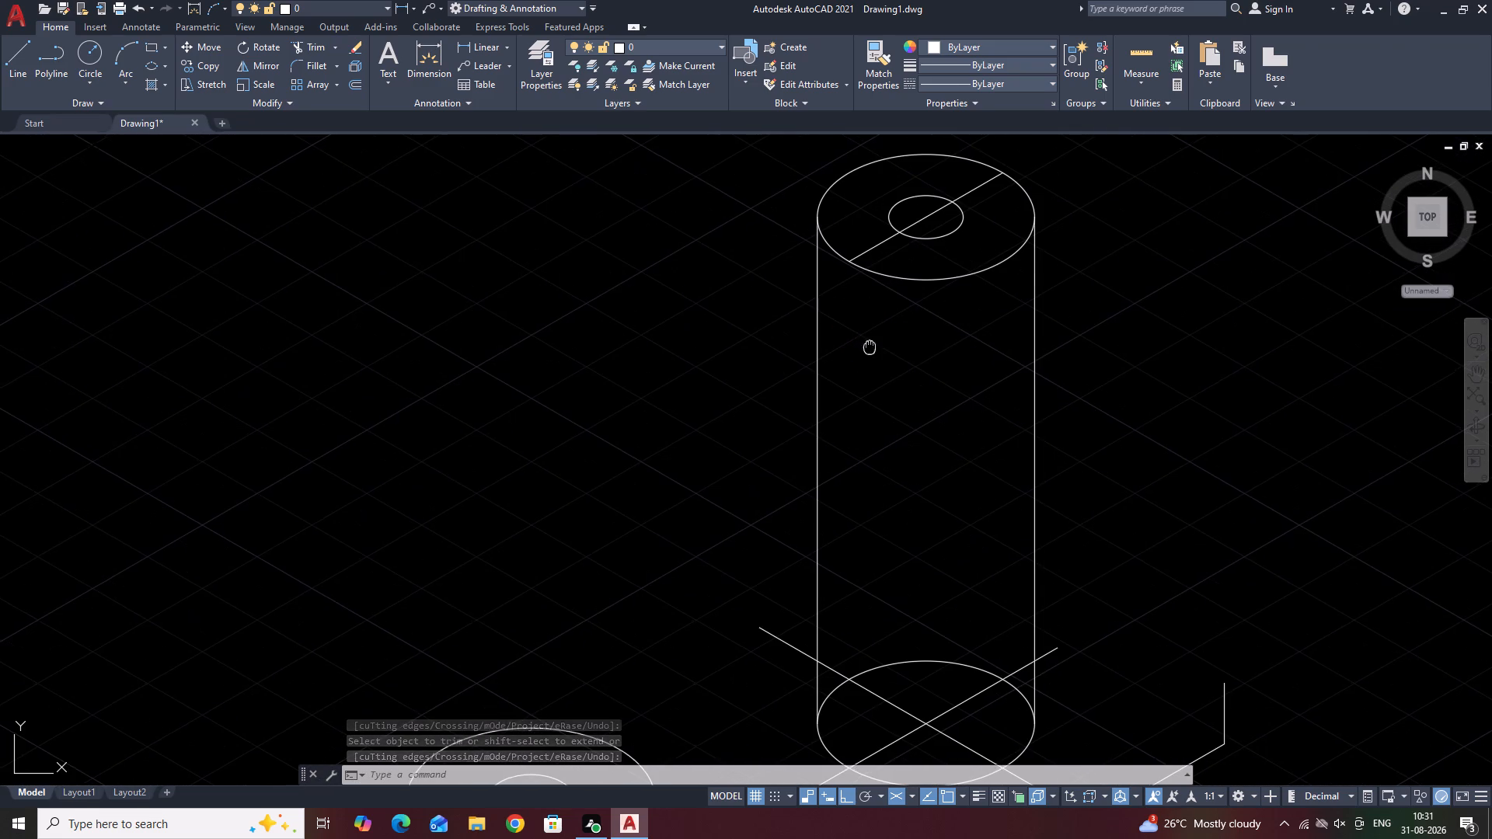
middle_click_drag(871, 348, 879, 375)
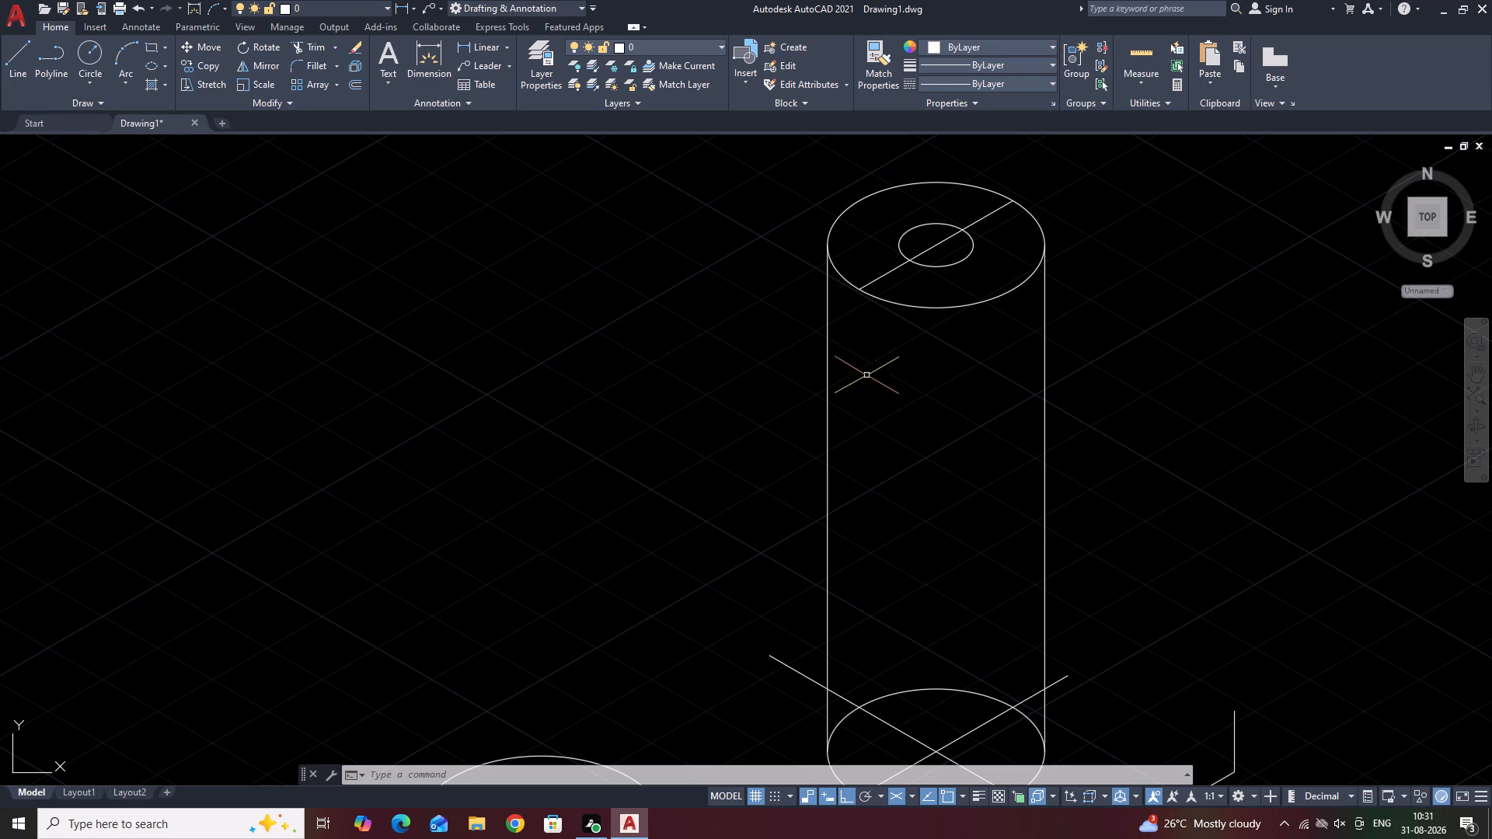
left_click(901, 263)
right_click(901, 263)
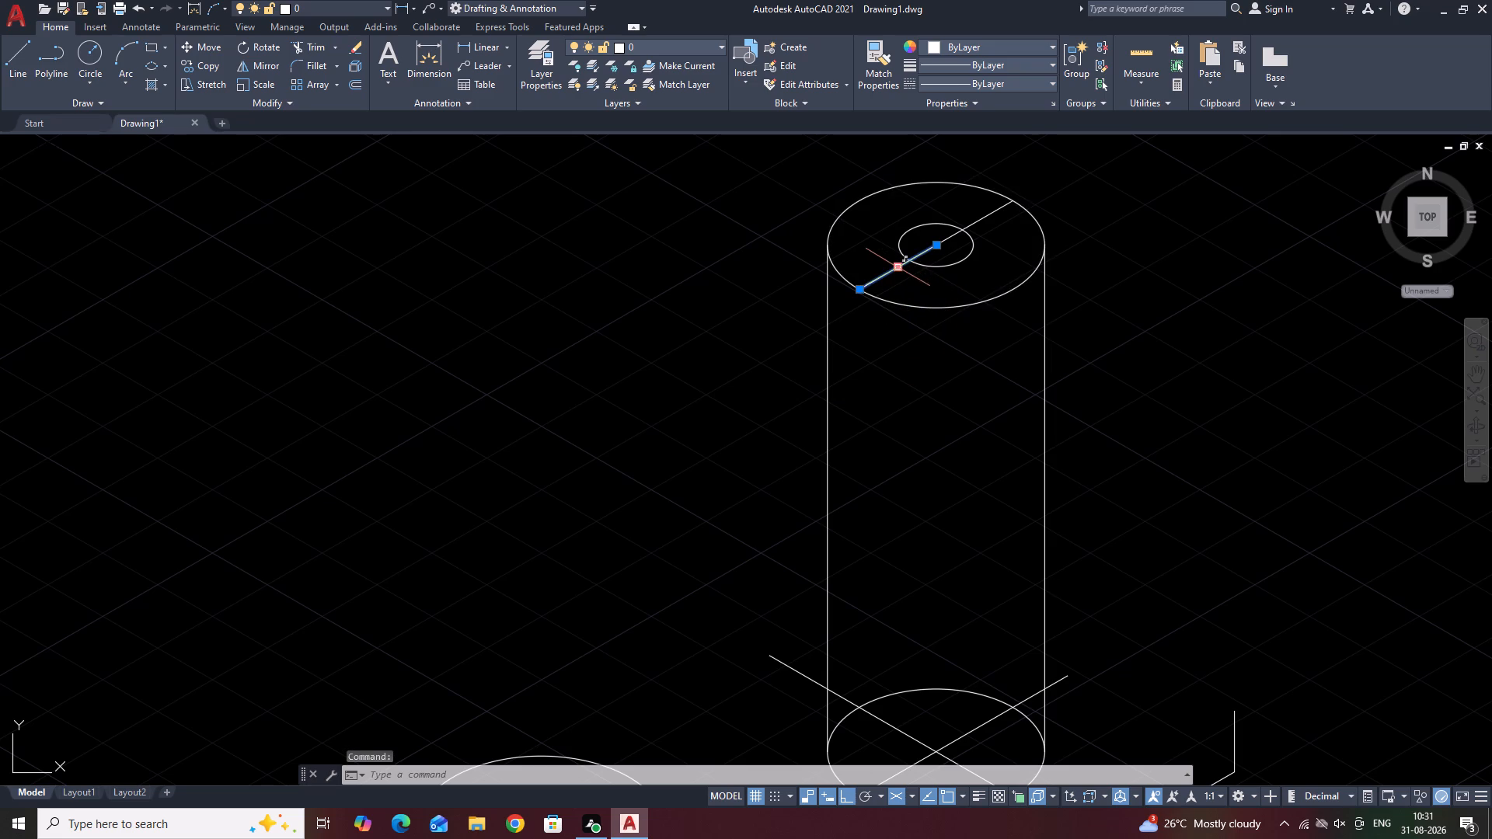
left_click(946, 391)
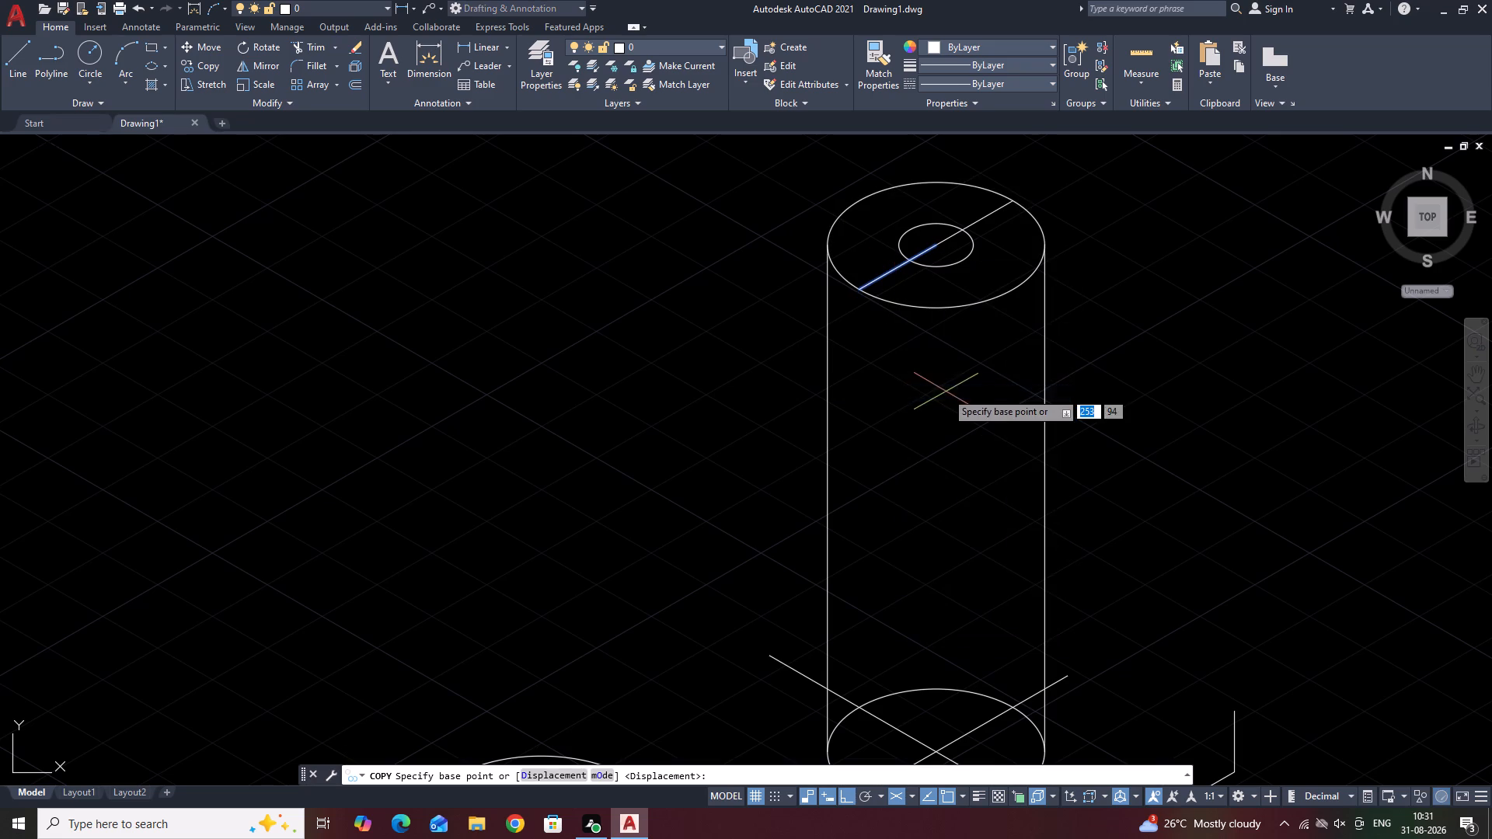
left_click(863, 286)
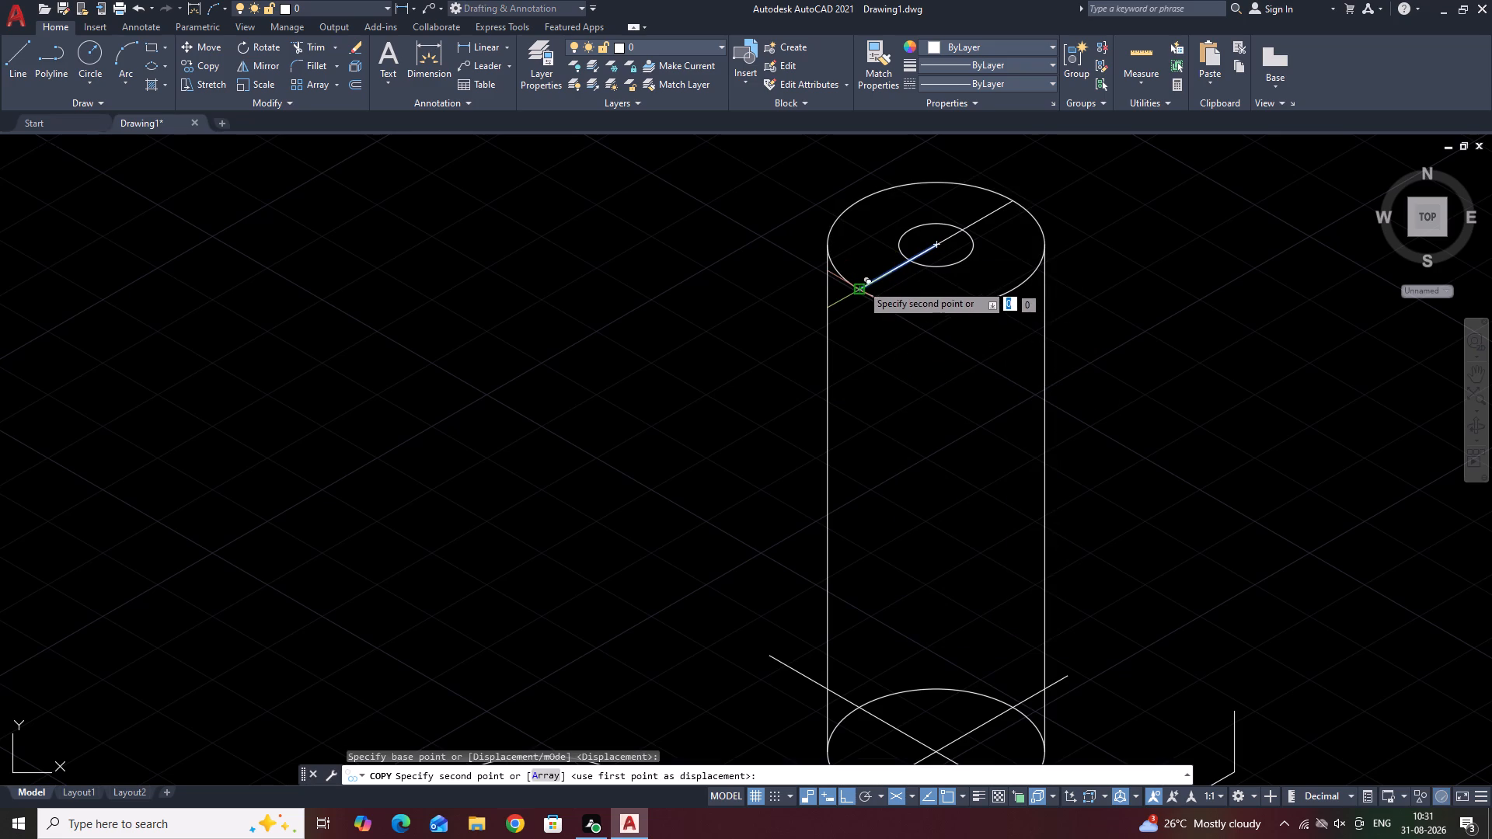
key("3")
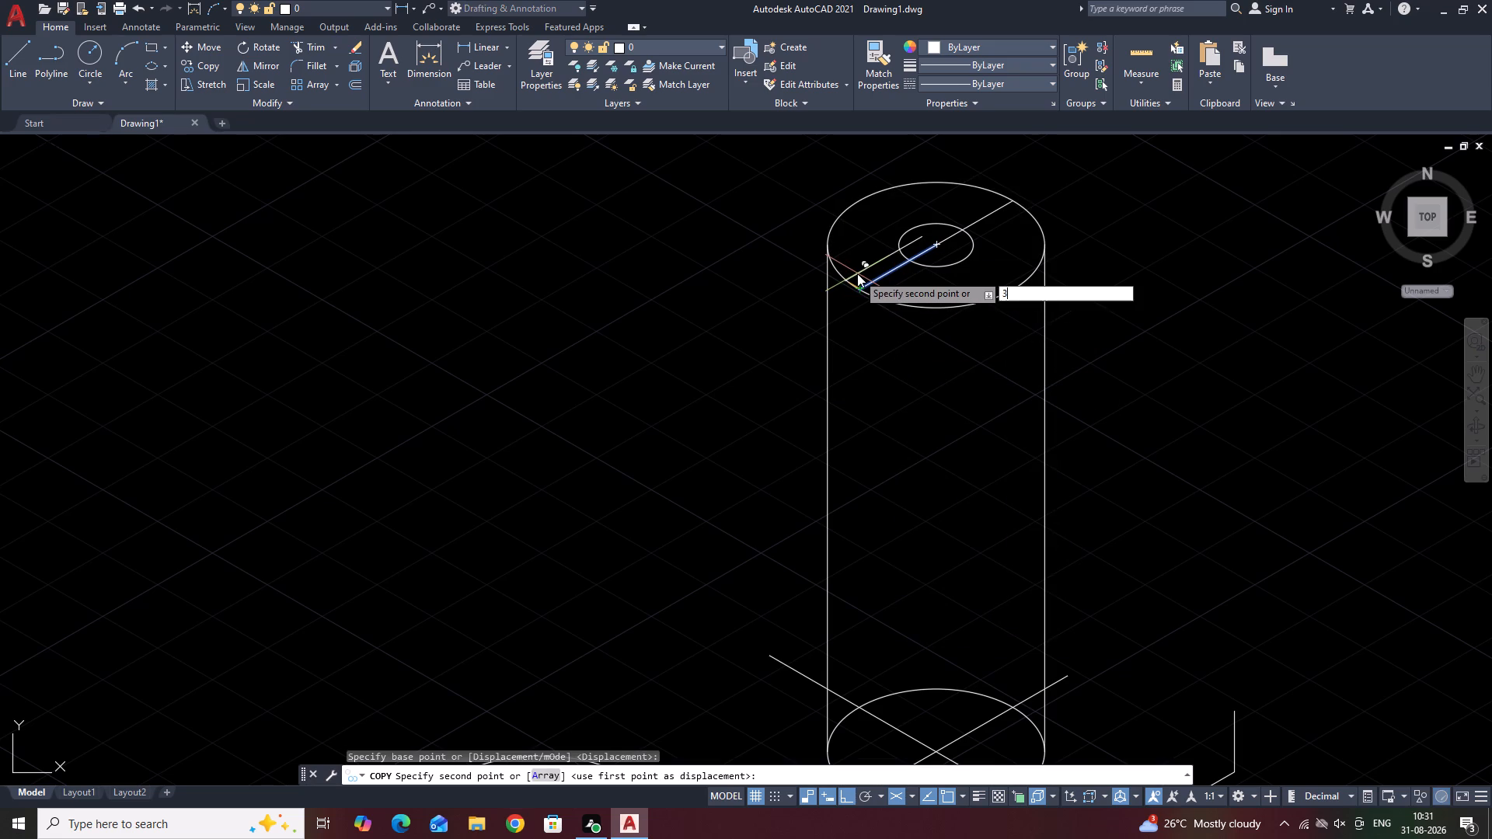
key("Return")
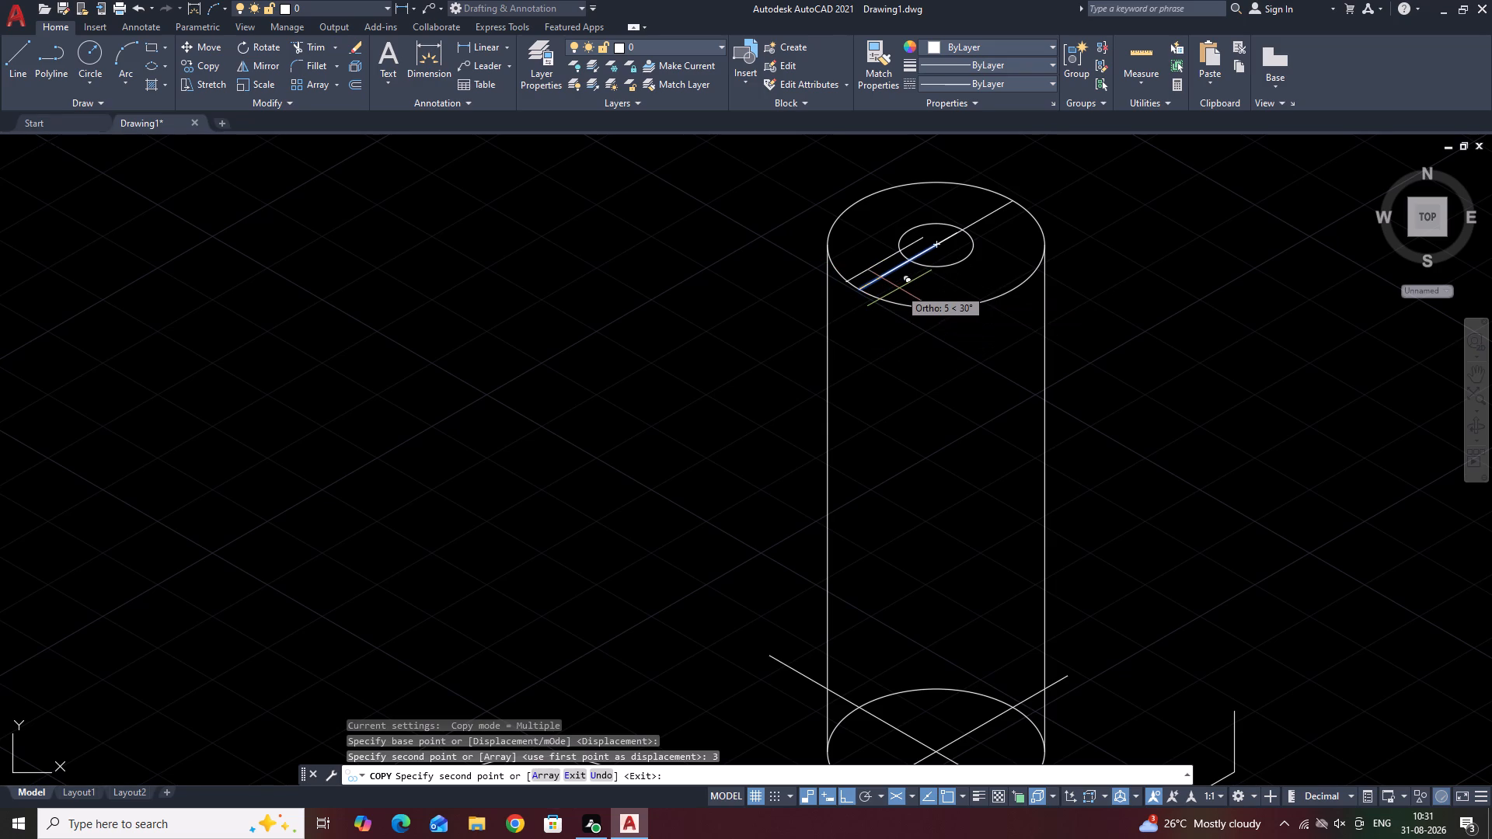
key("3")
key("Return")
key("space")
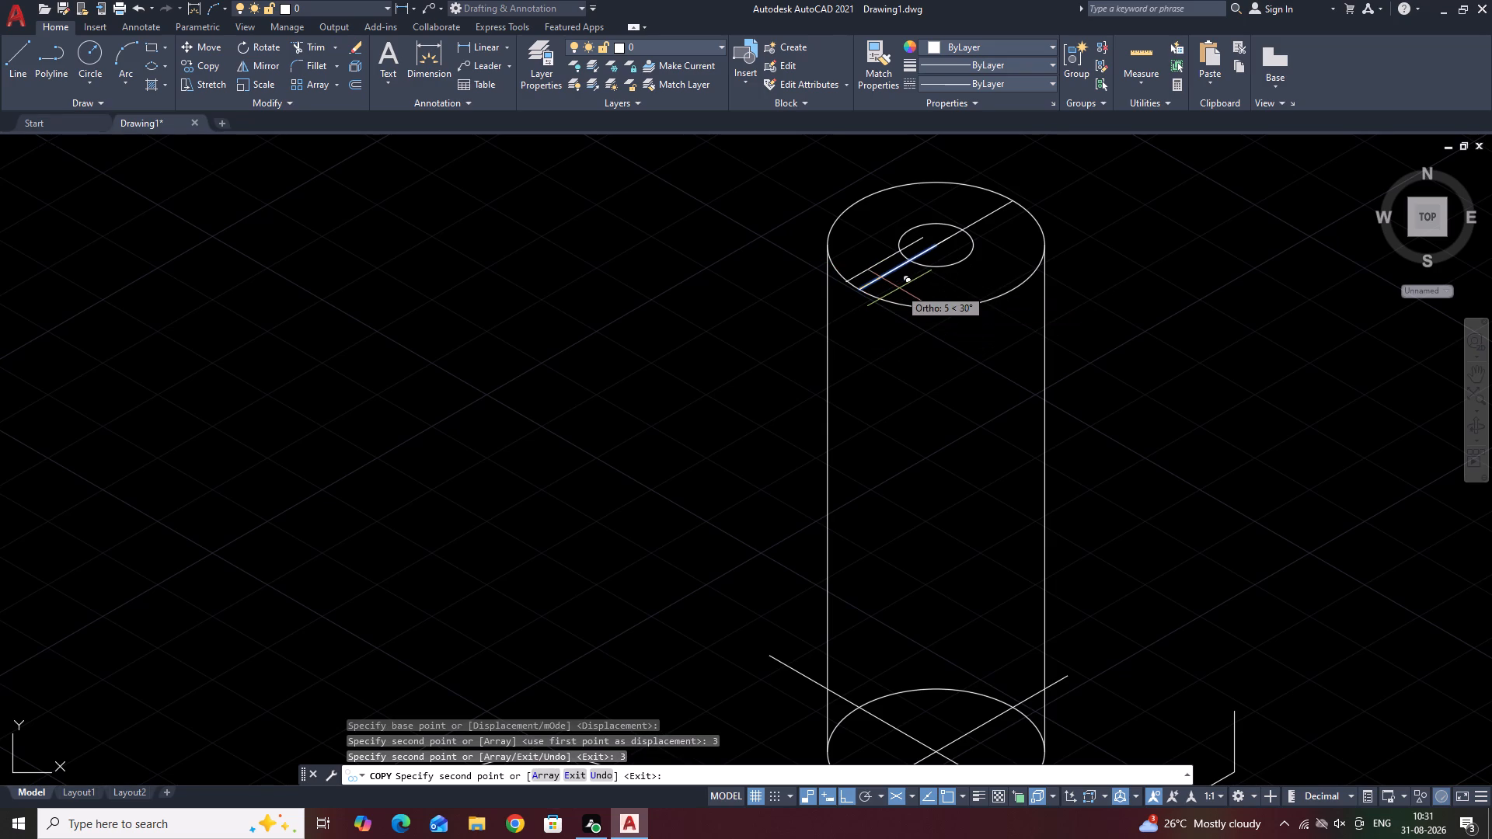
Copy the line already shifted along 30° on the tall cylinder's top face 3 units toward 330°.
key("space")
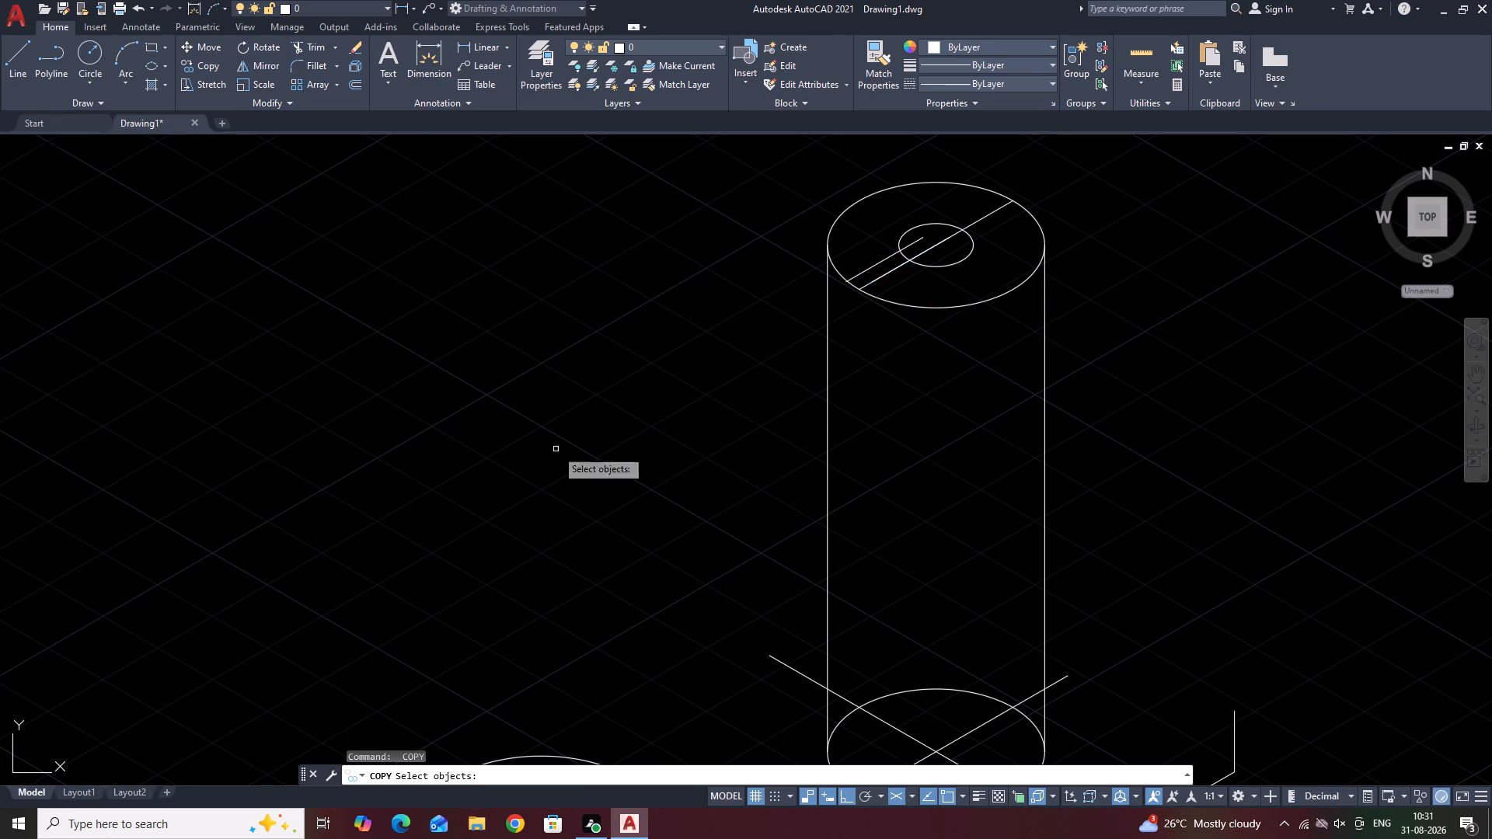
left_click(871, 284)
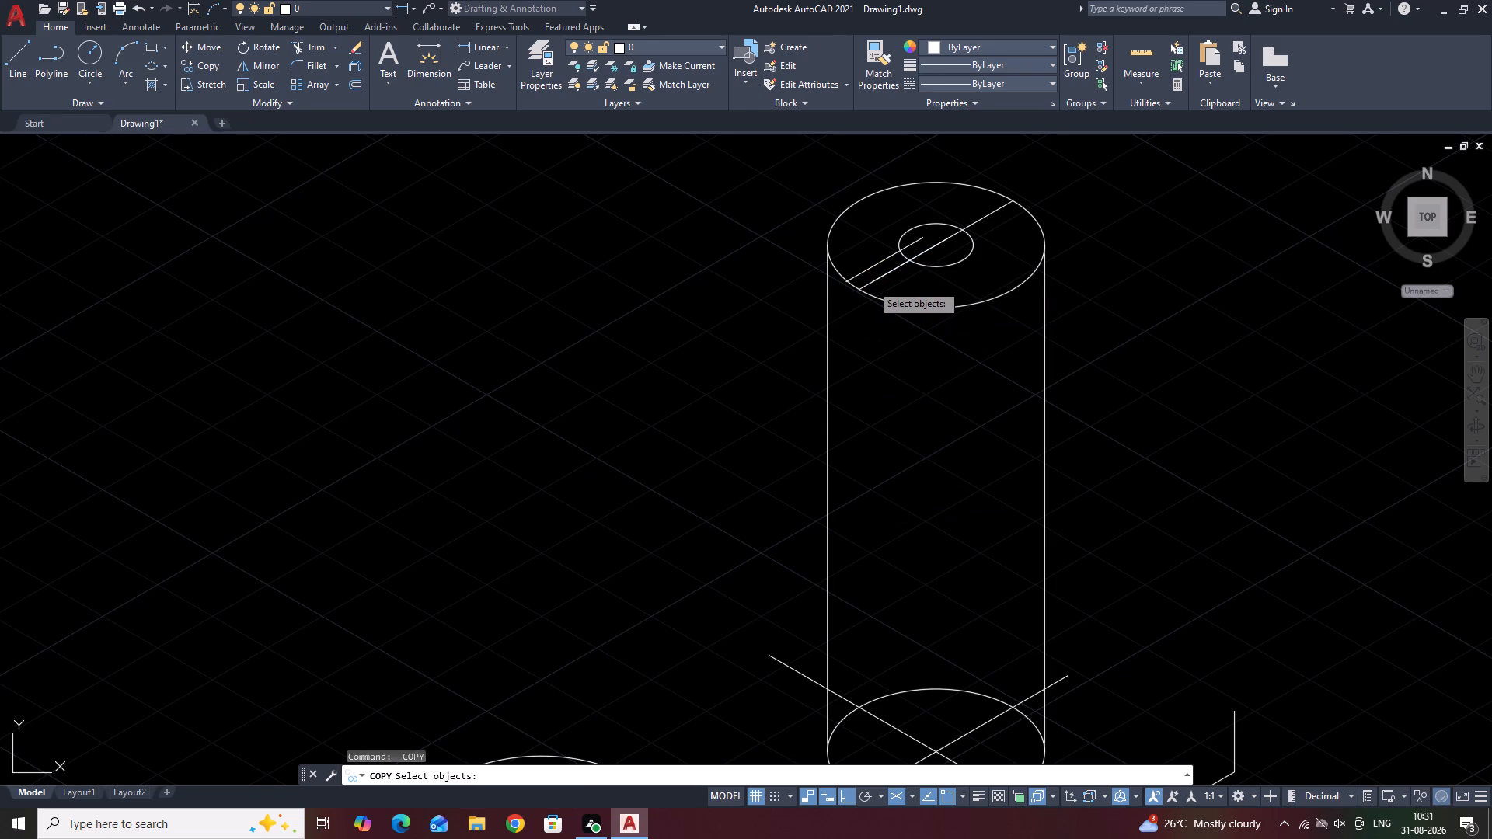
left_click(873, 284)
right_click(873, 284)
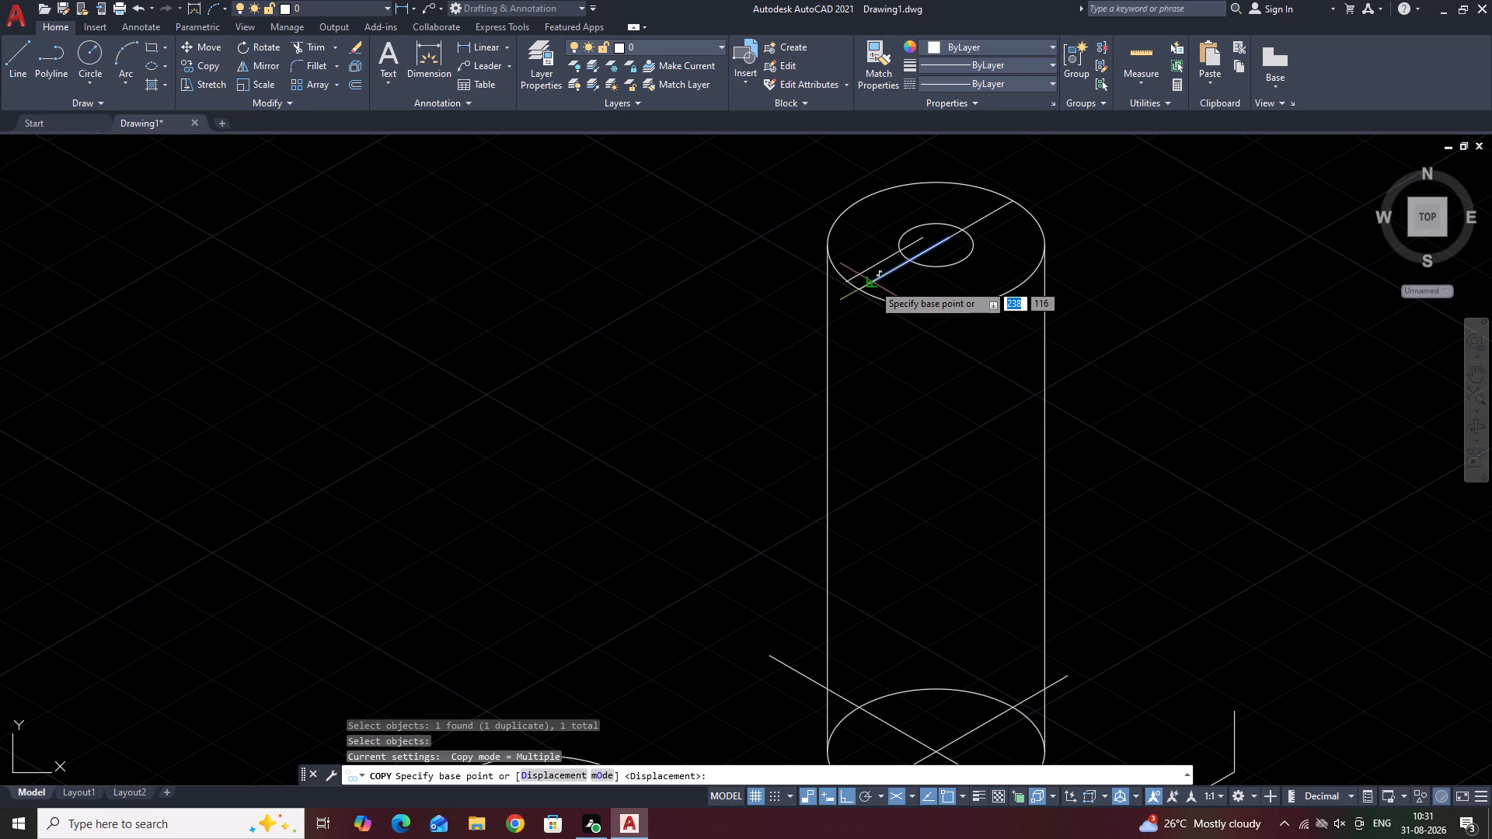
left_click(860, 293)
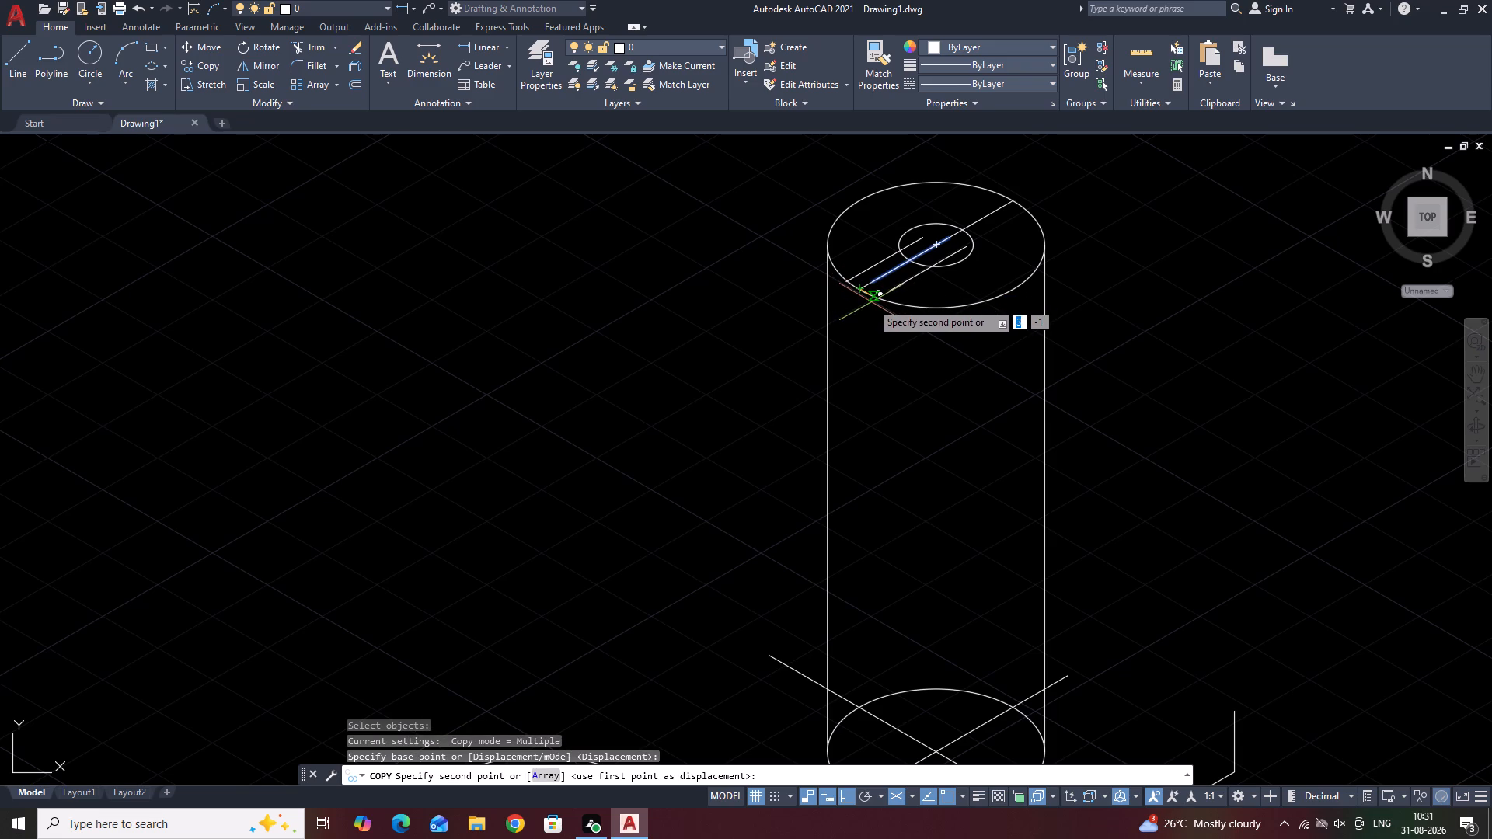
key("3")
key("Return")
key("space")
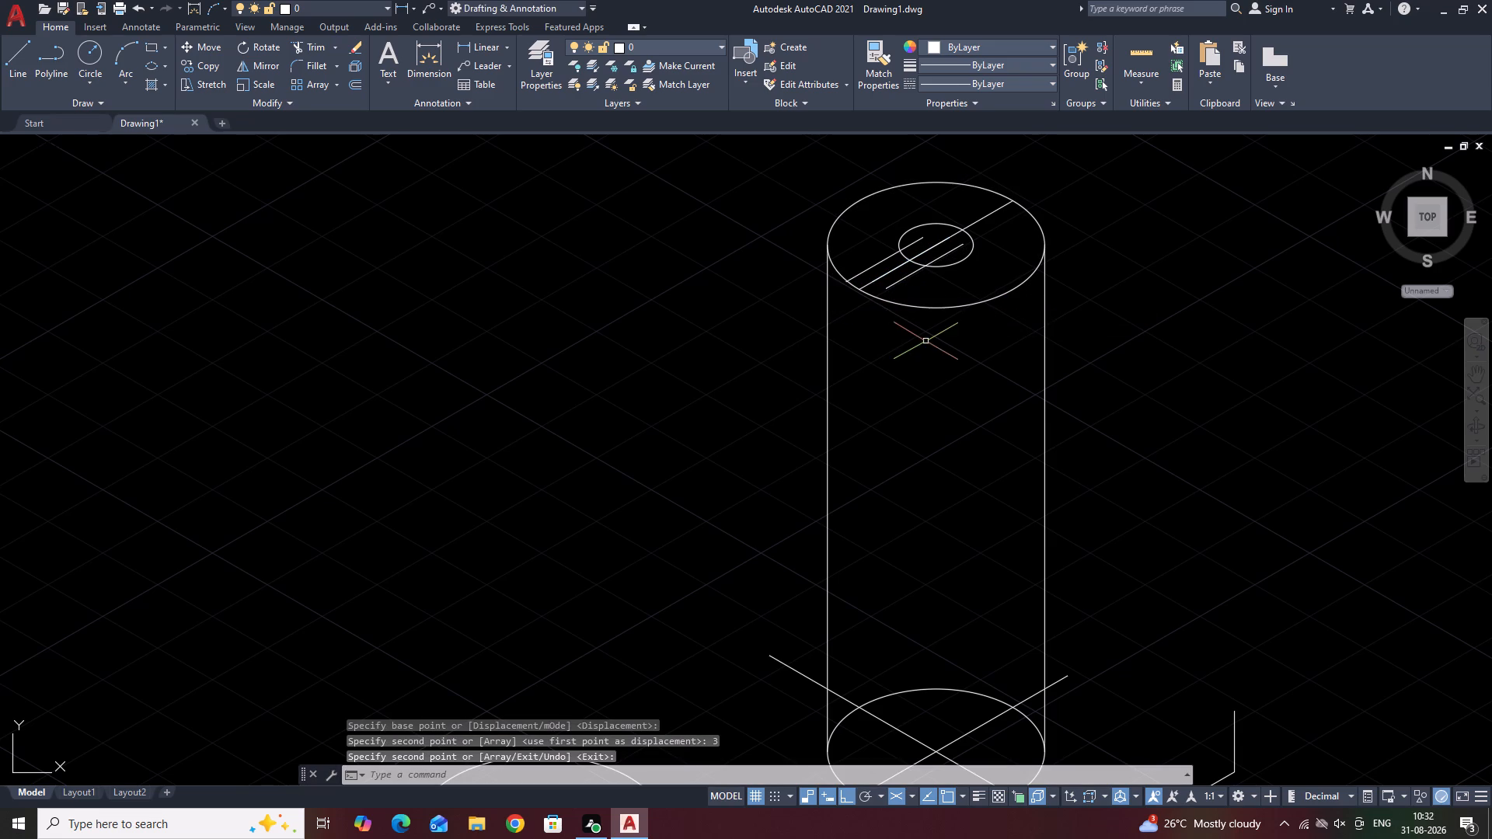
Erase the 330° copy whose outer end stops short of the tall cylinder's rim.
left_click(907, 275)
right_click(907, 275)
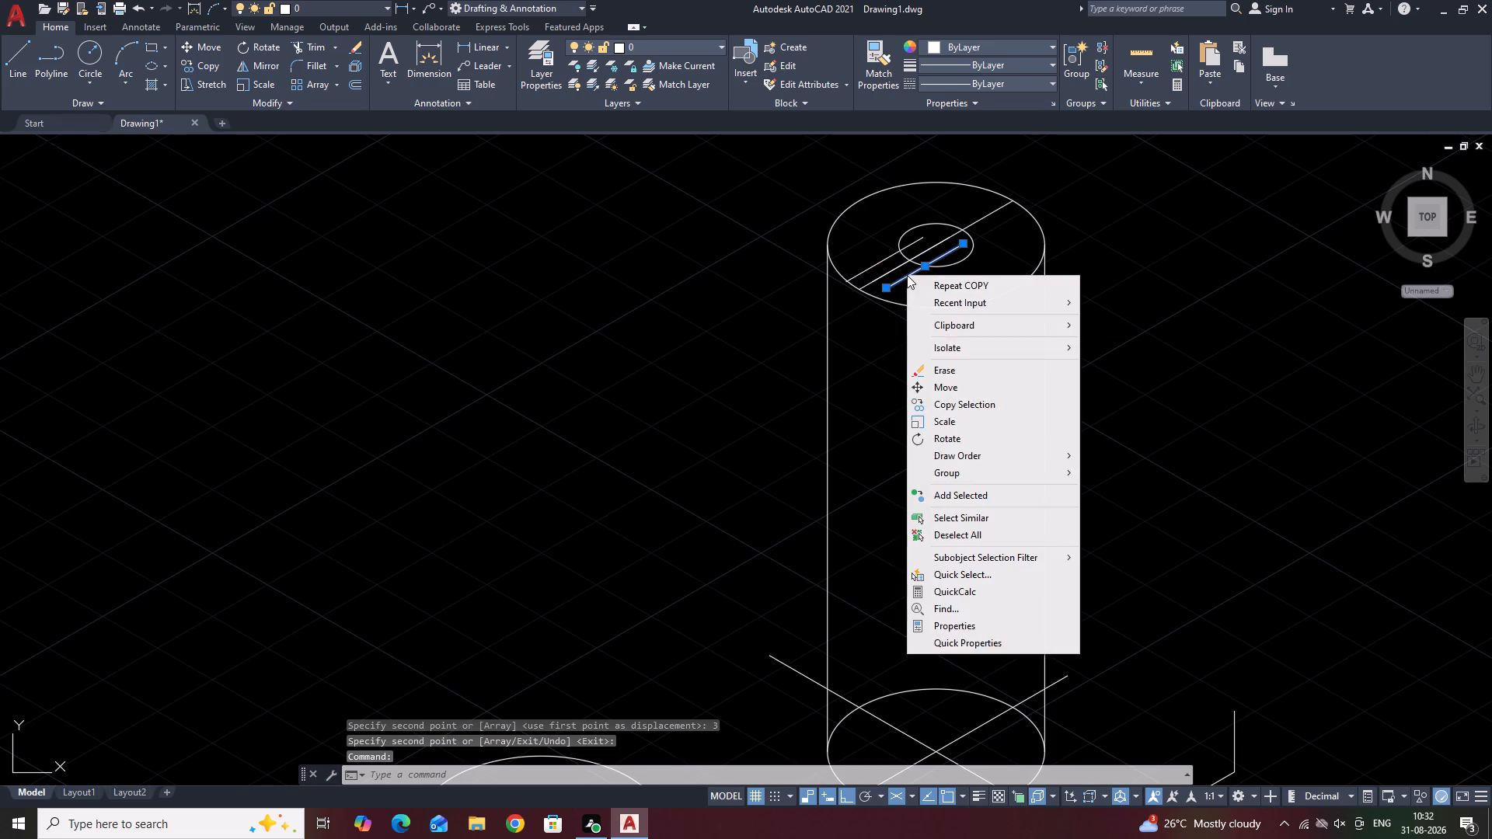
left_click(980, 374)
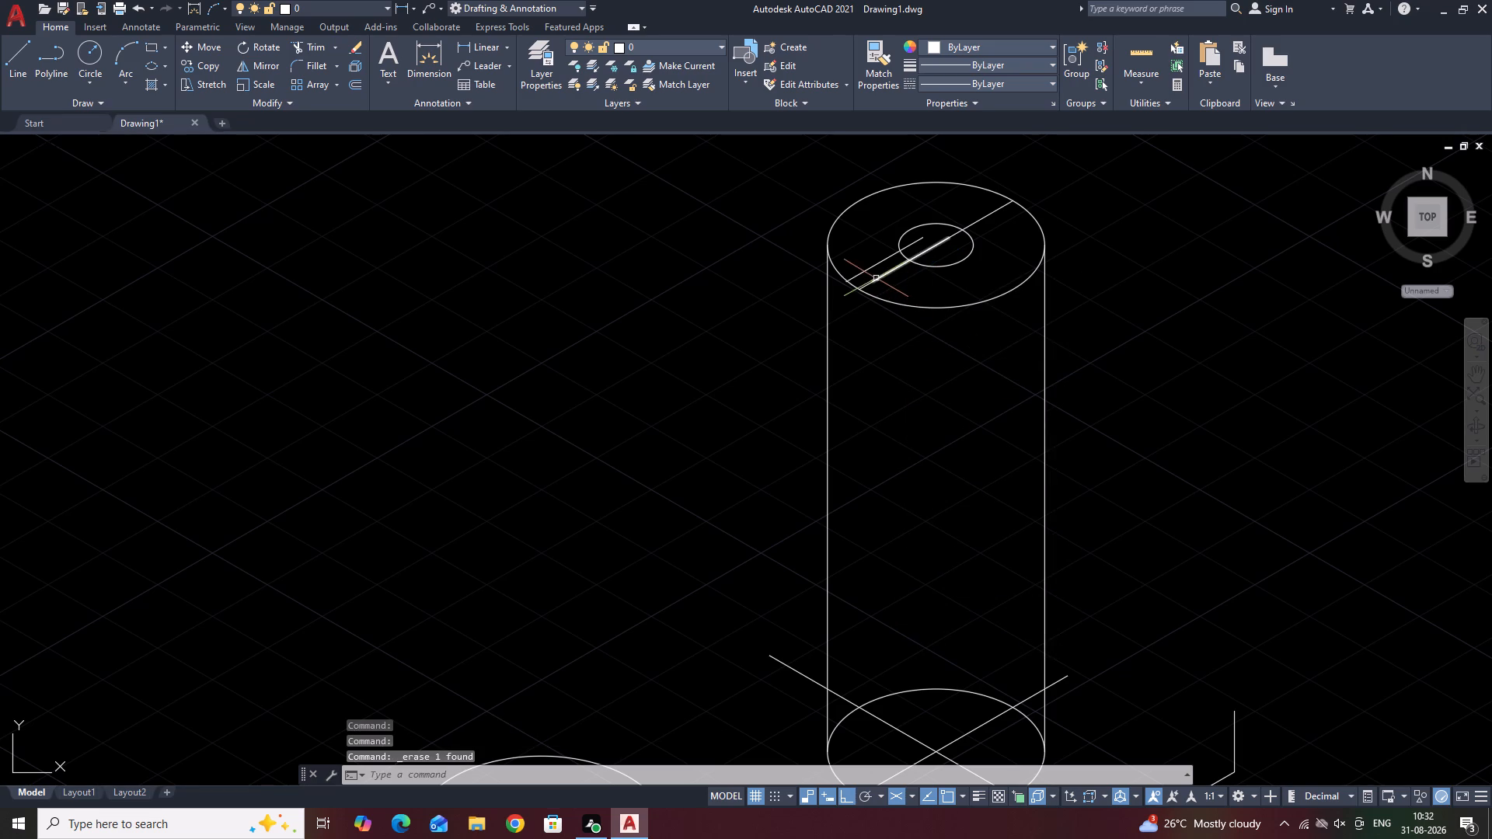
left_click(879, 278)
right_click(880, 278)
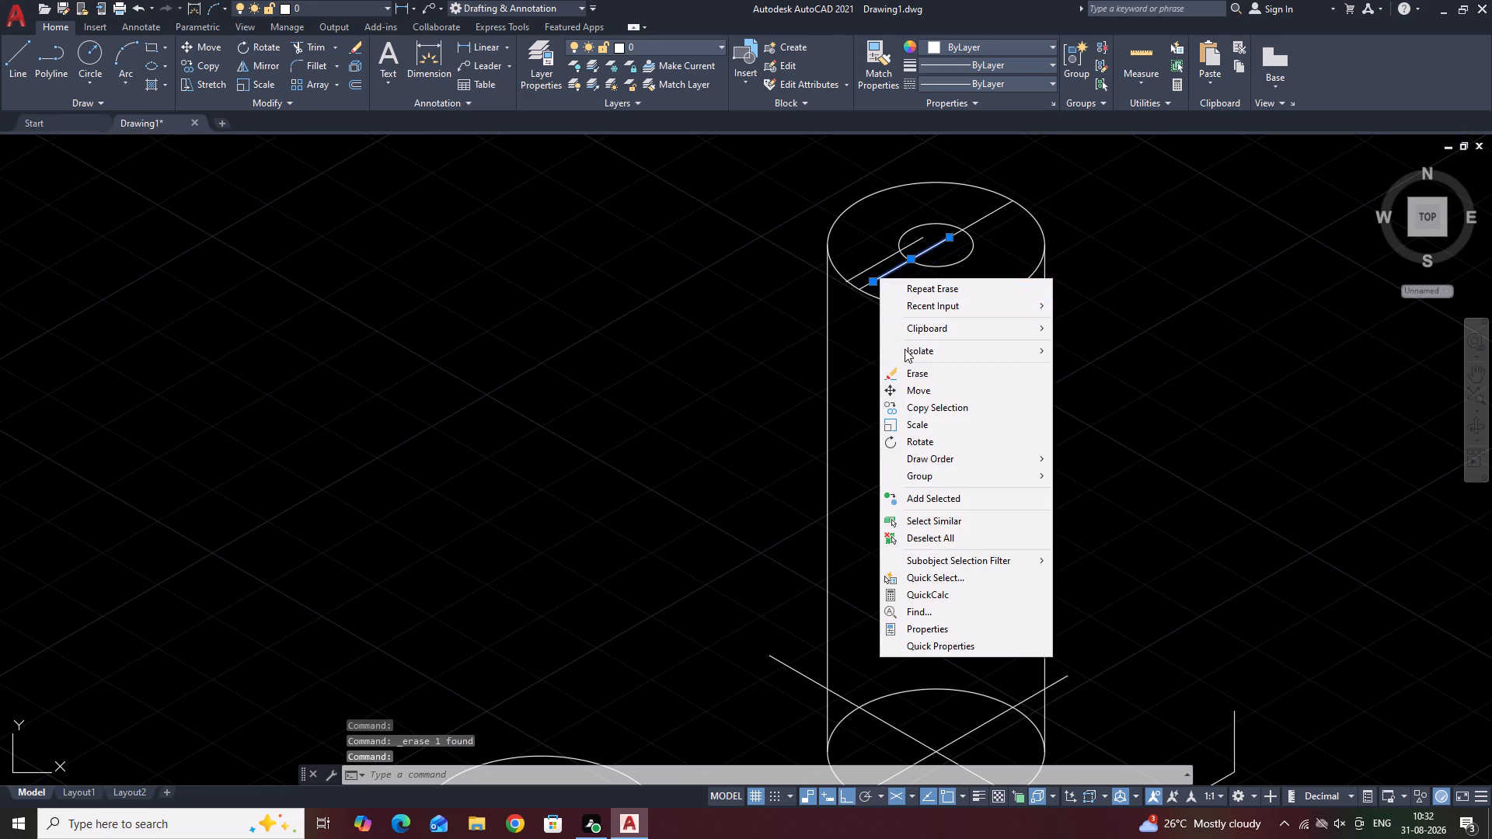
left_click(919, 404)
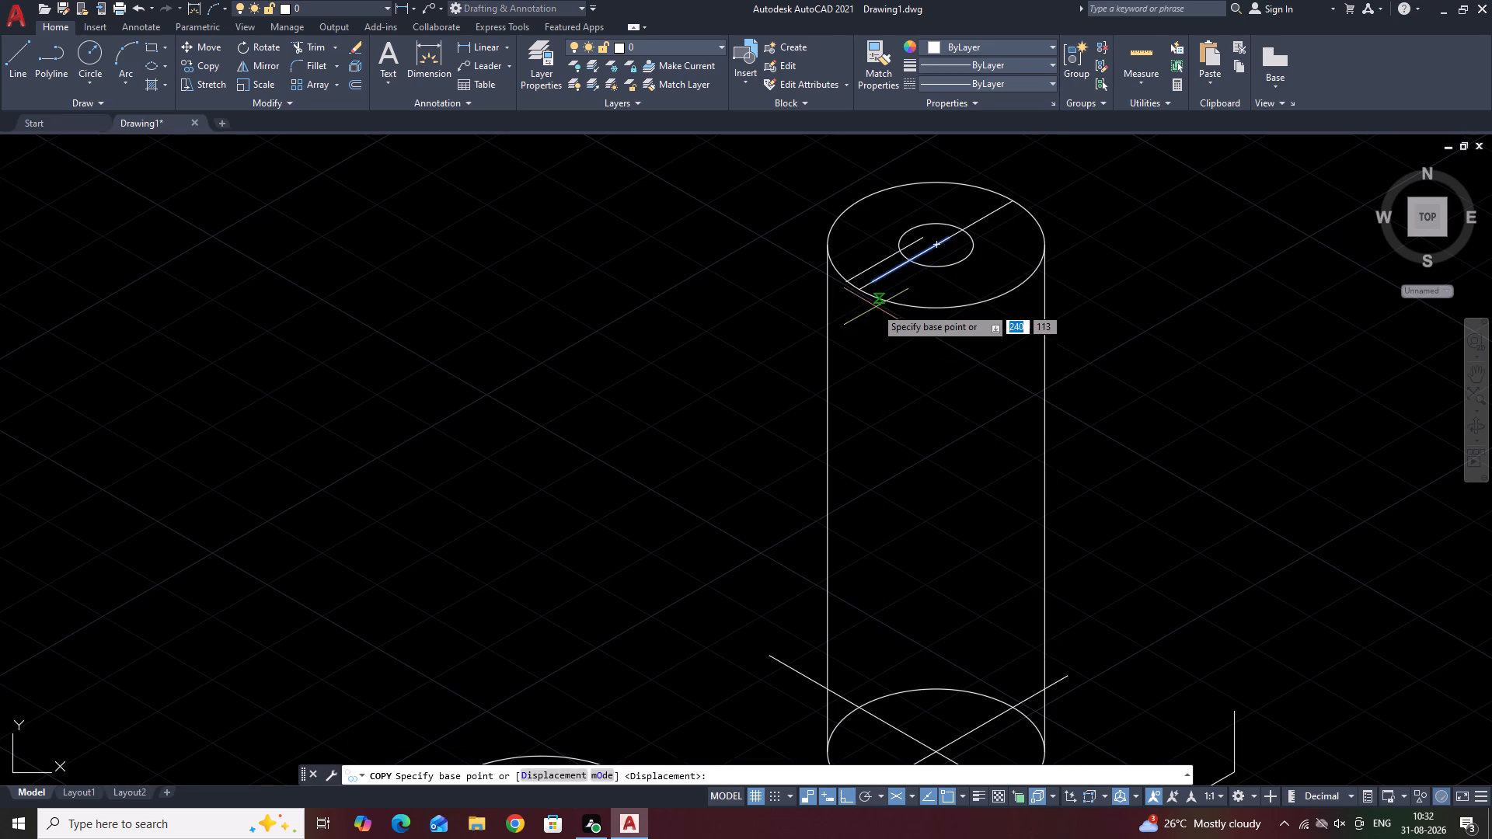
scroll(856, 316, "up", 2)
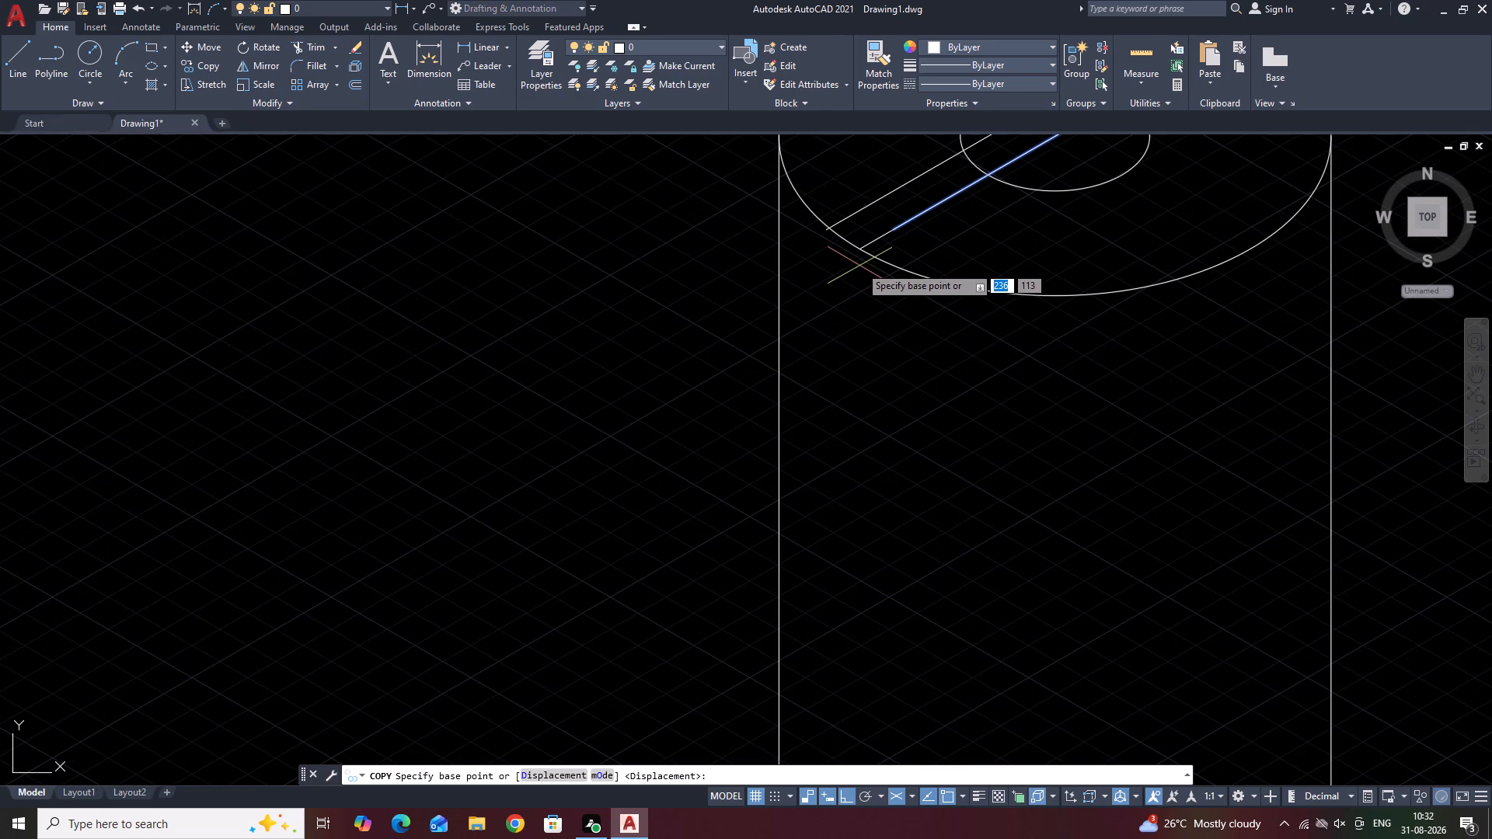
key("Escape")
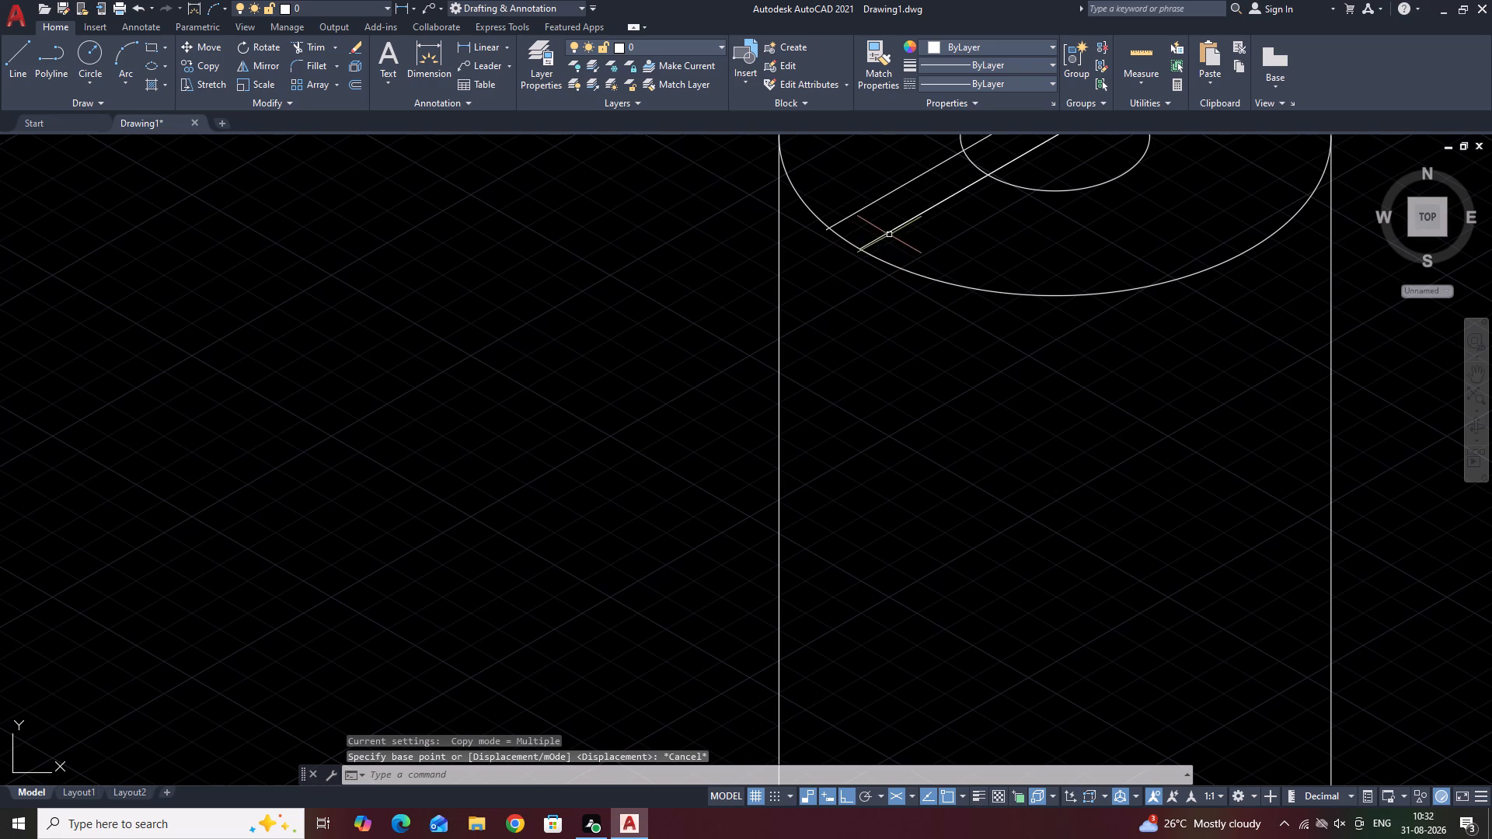
Copy the original 210° centre line on the tall cylinder's top 3 units toward 330°, using its rim endpoint as base.
left_click(886, 235)
right_click(903, 287)
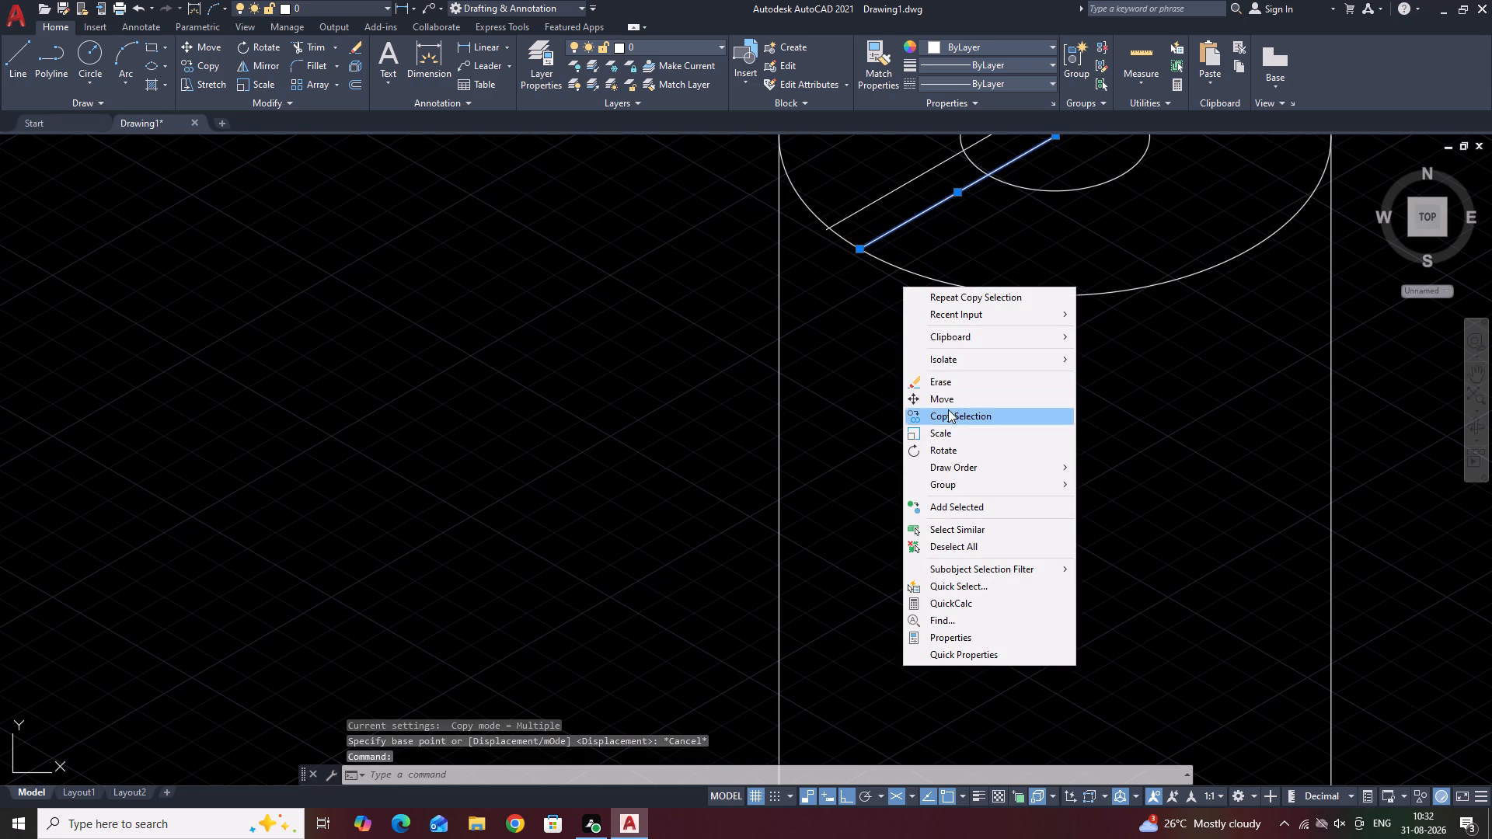
left_click(953, 416)
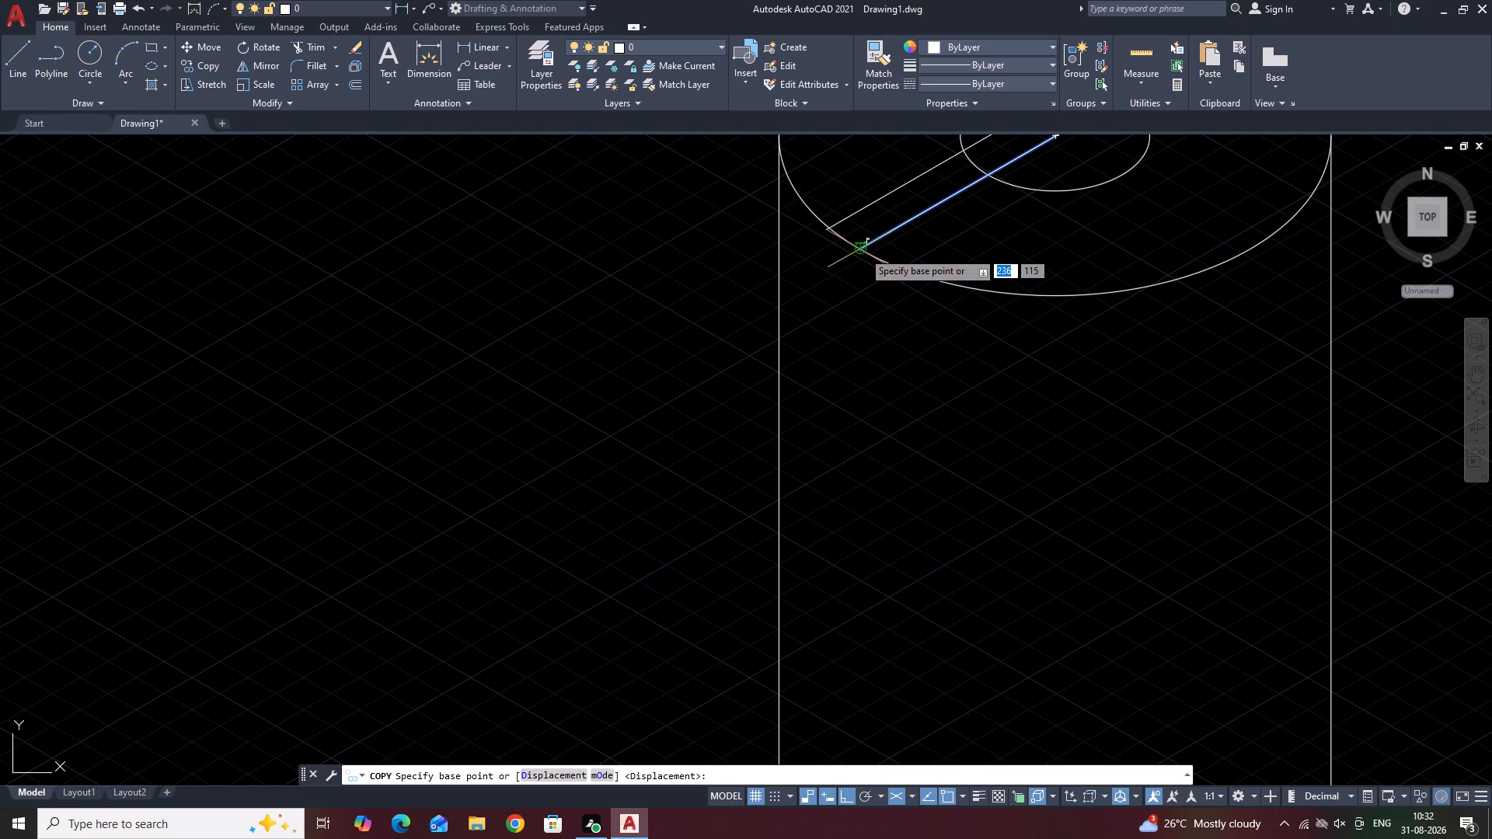
left_click(859, 249)
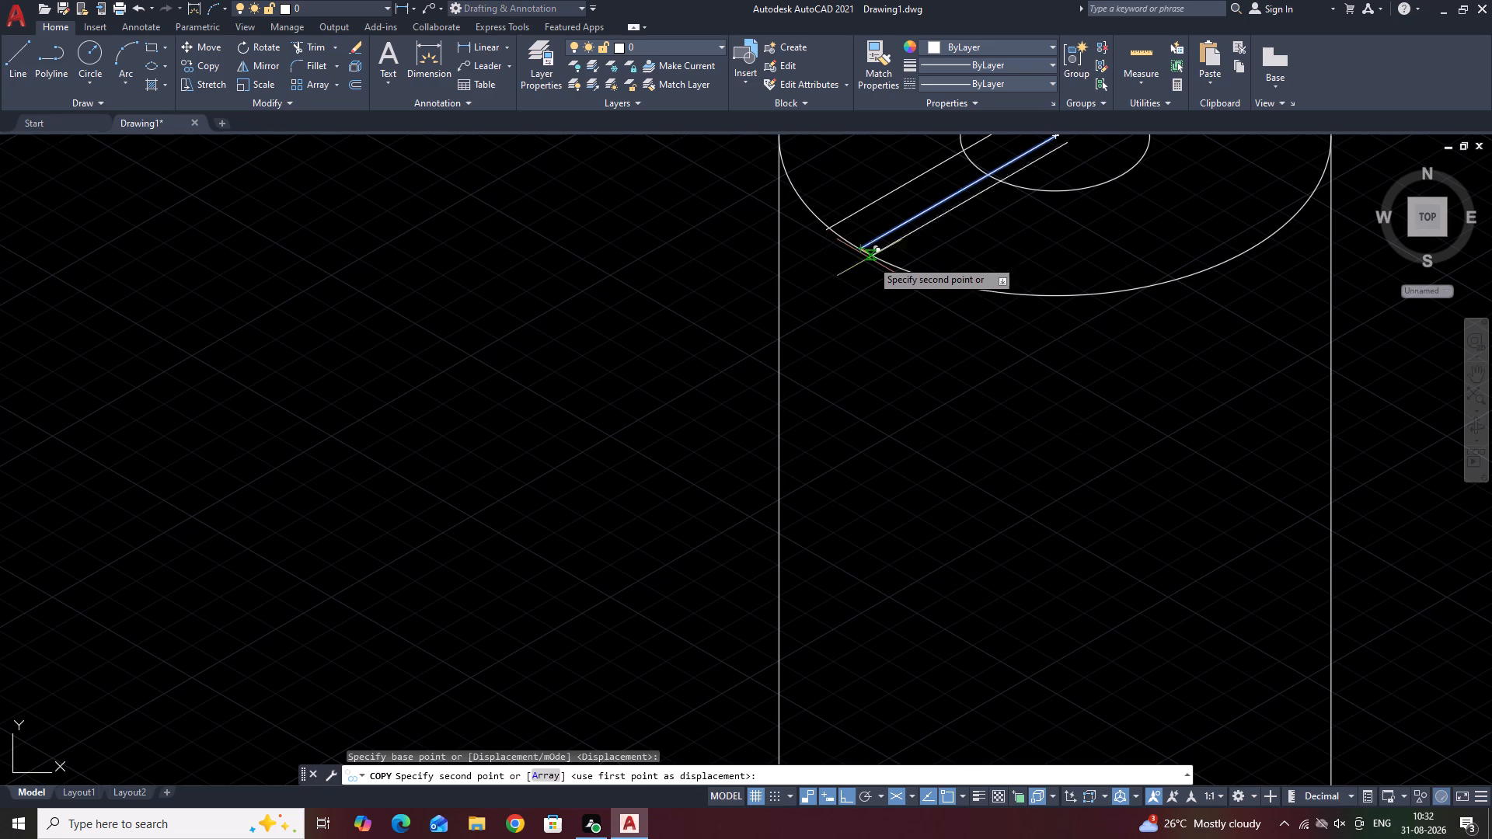
key("3")
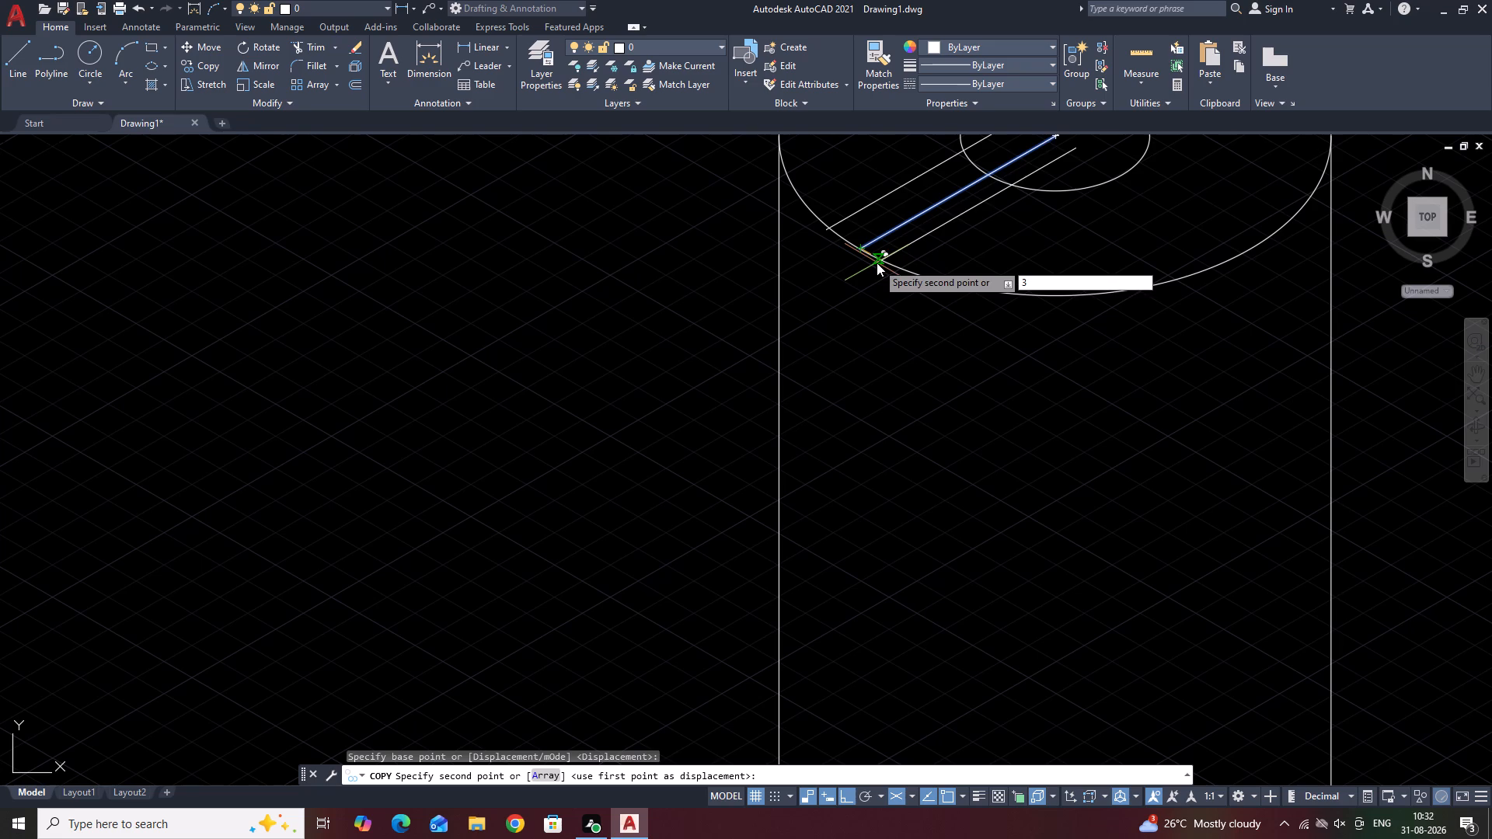
key("Return")
key("space")
Draw a line about 24 long at 30° from the radius 20 boss's top centre past its rim.
scroll(867, 266, "down", 2)
middle_click_drag(884, 365, 885, 365)
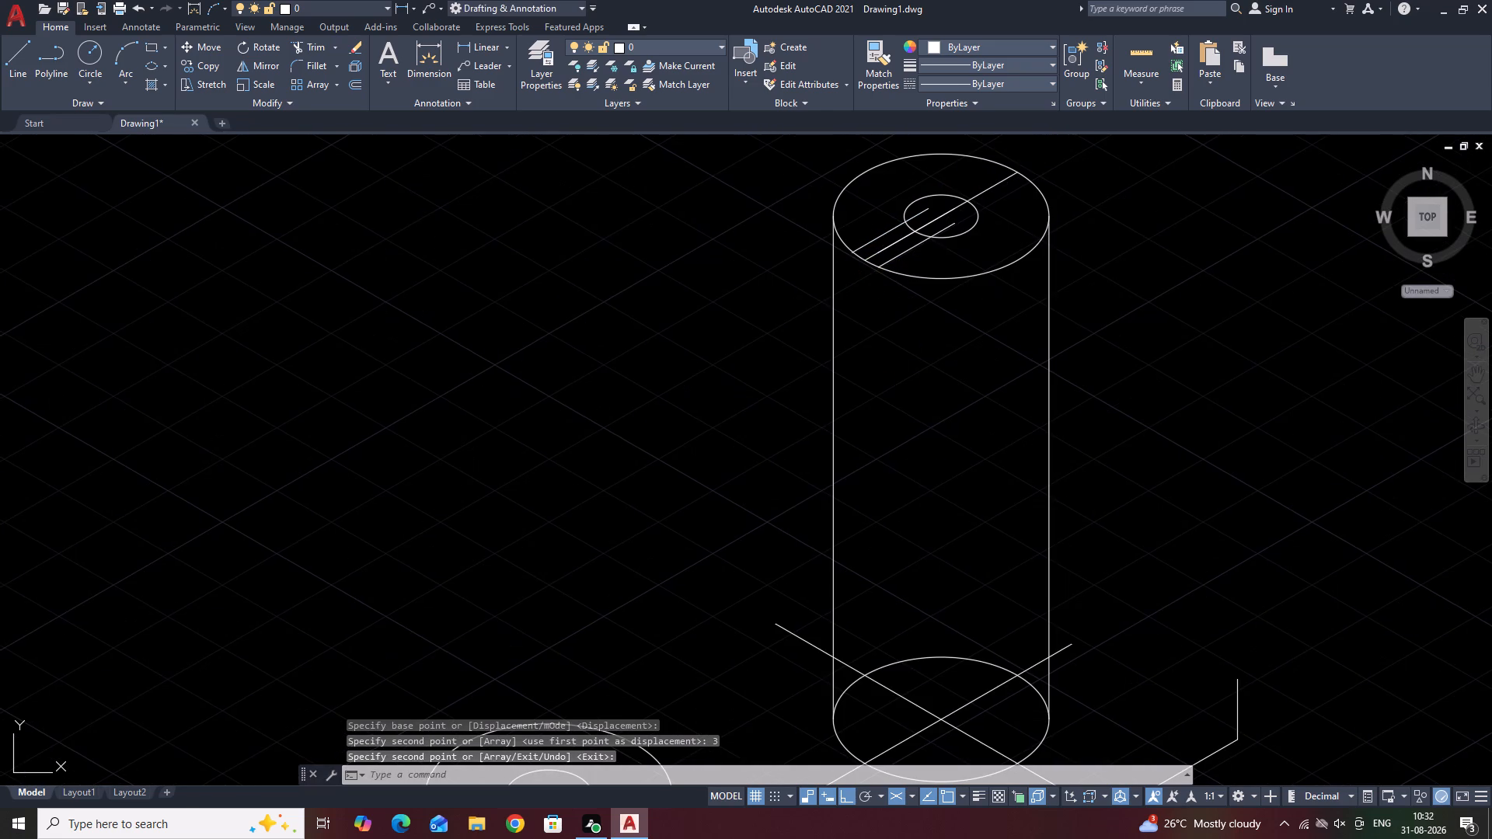
middle_click_drag(885, 365, 929, 337)
scroll(931, 337, "down", 2)
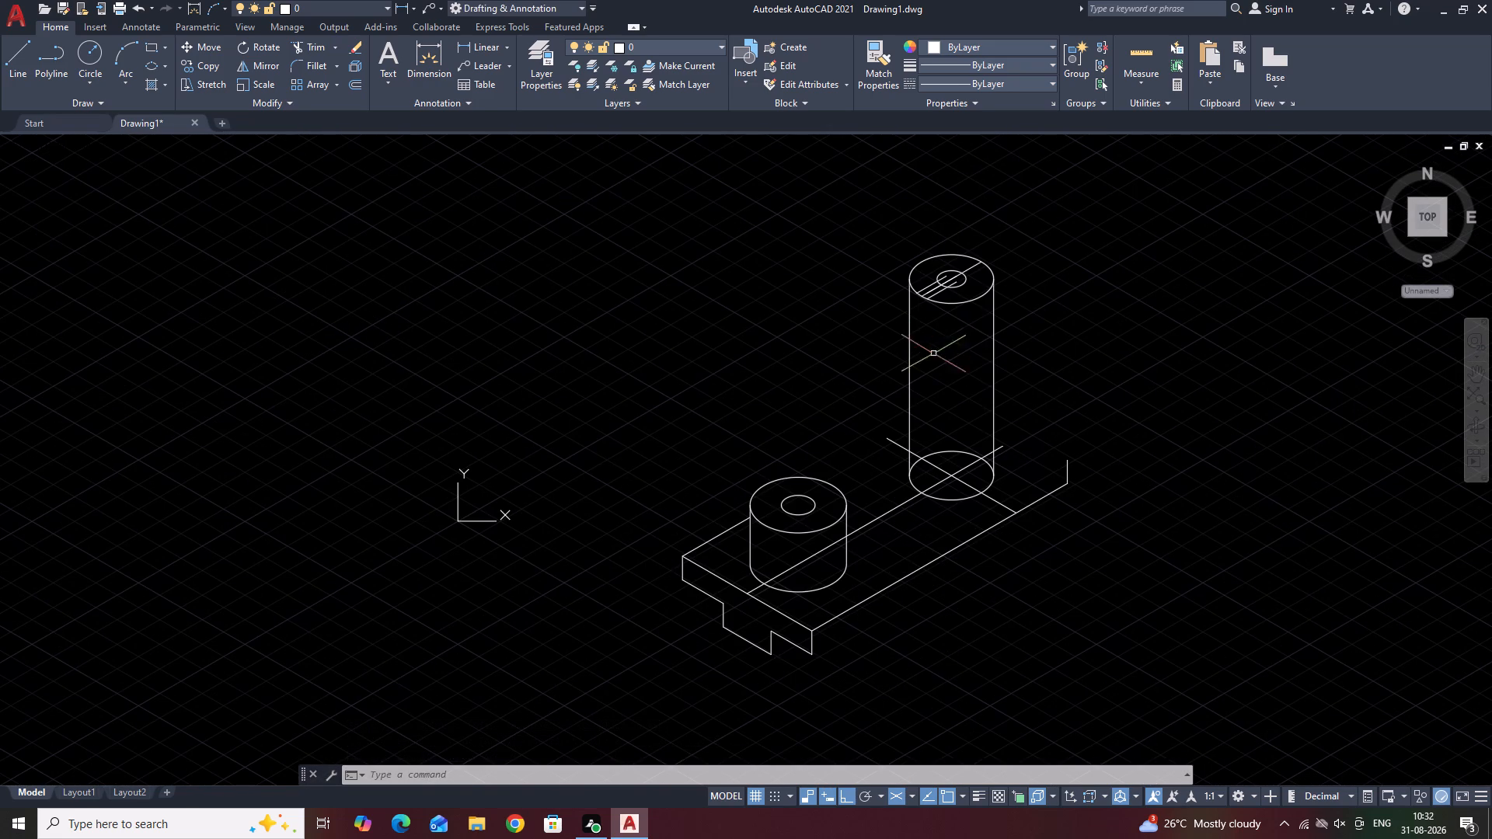
scroll(930, 395, "up", 1)
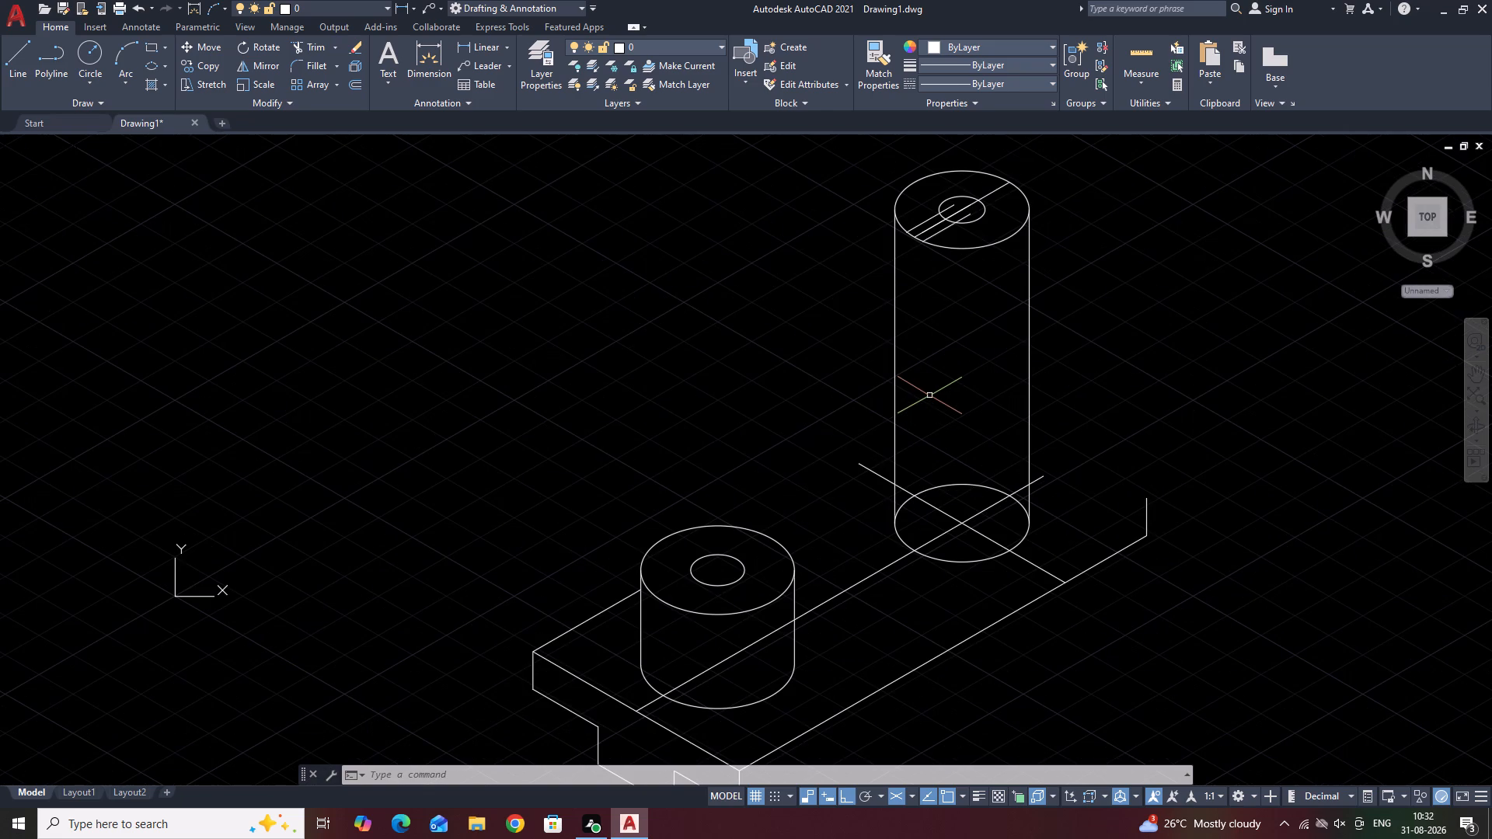
scroll(901, 399, "up", 1)
left_click(12, 48)
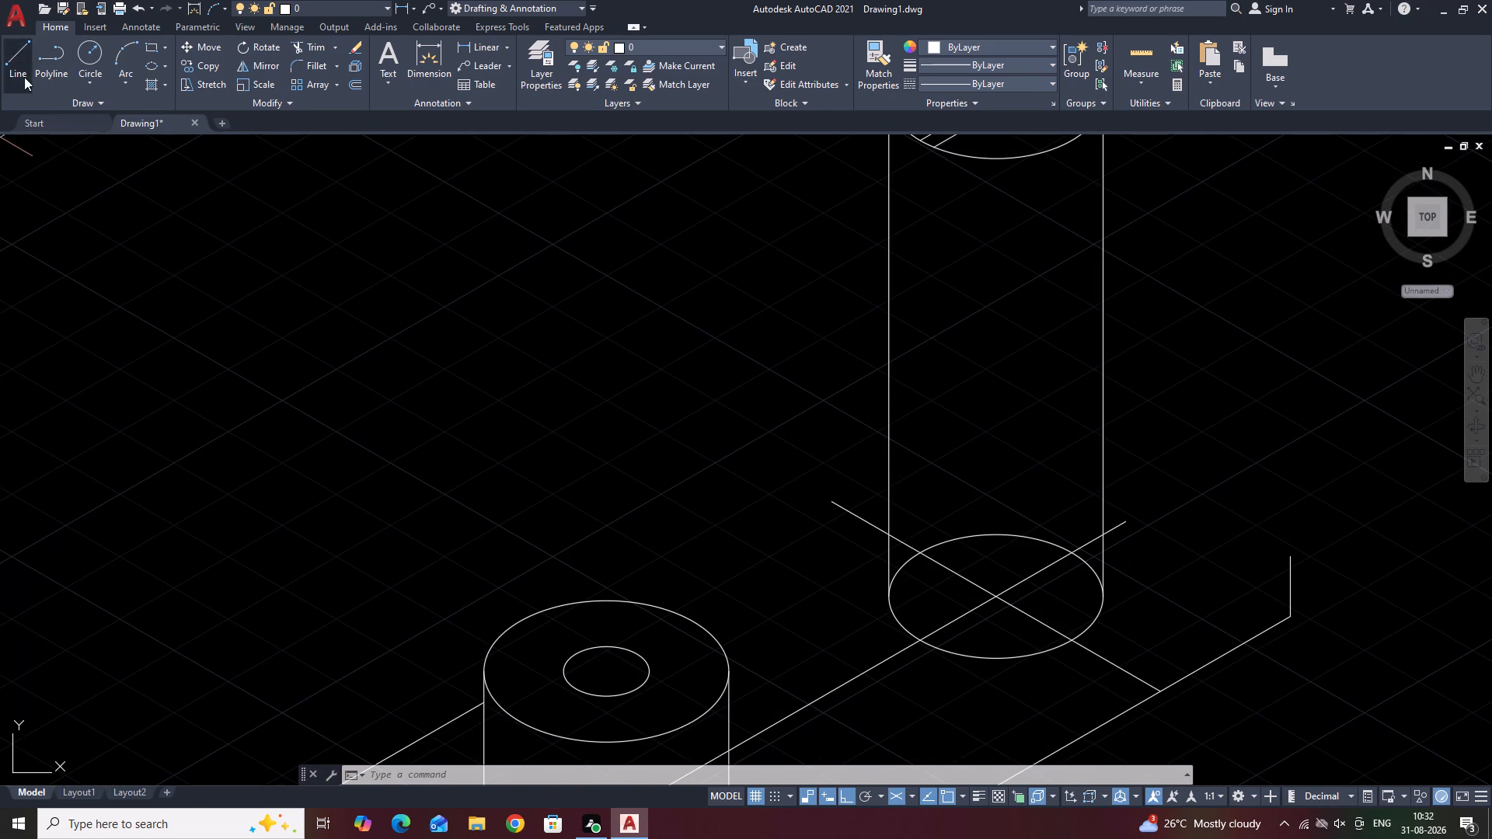
middle_click_drag(592, 459, 485, 275)
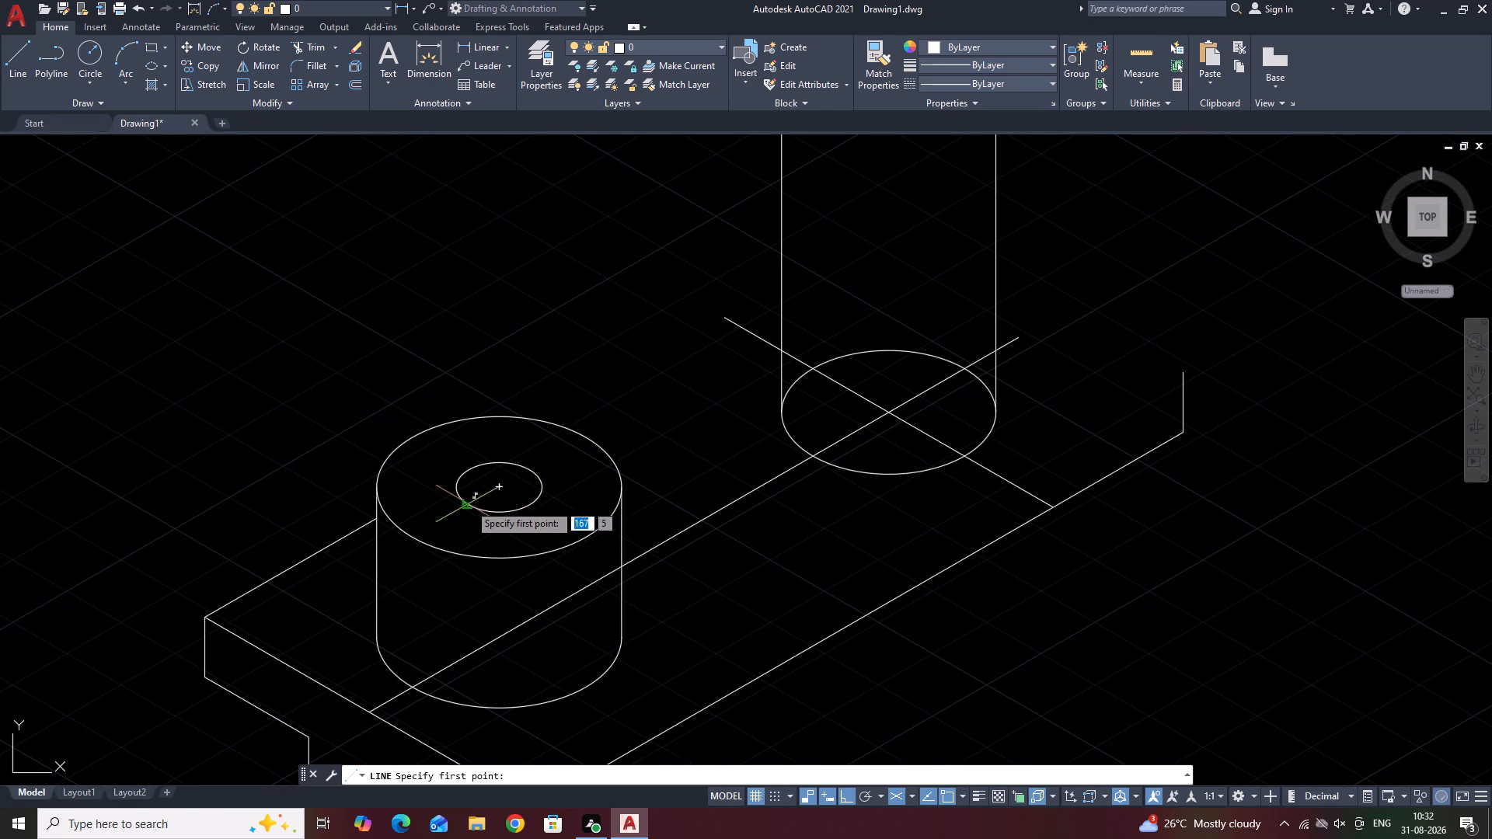
left_click(500, 484)
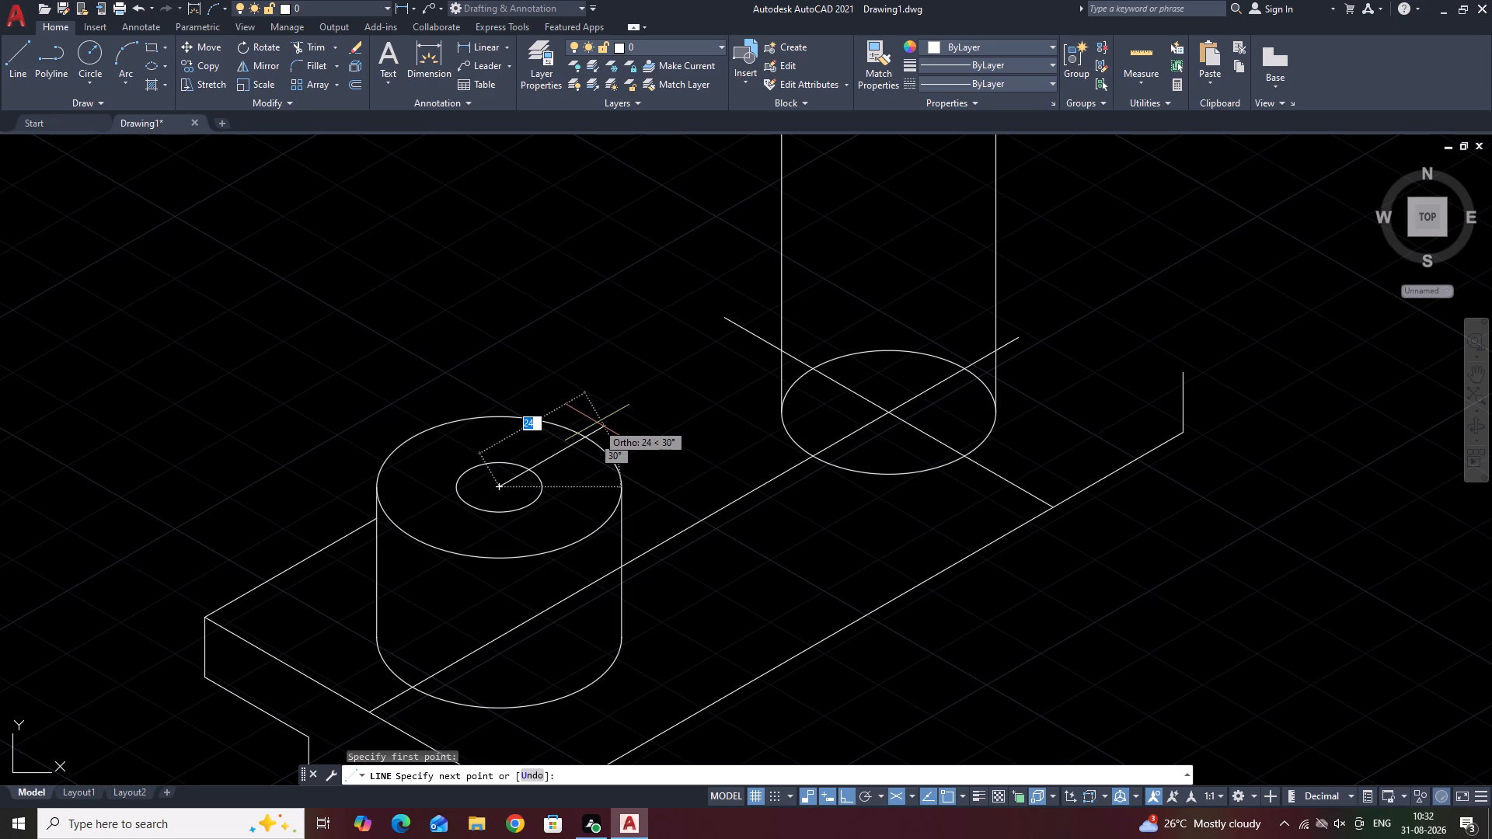
left_click(597, 423)
key("space")
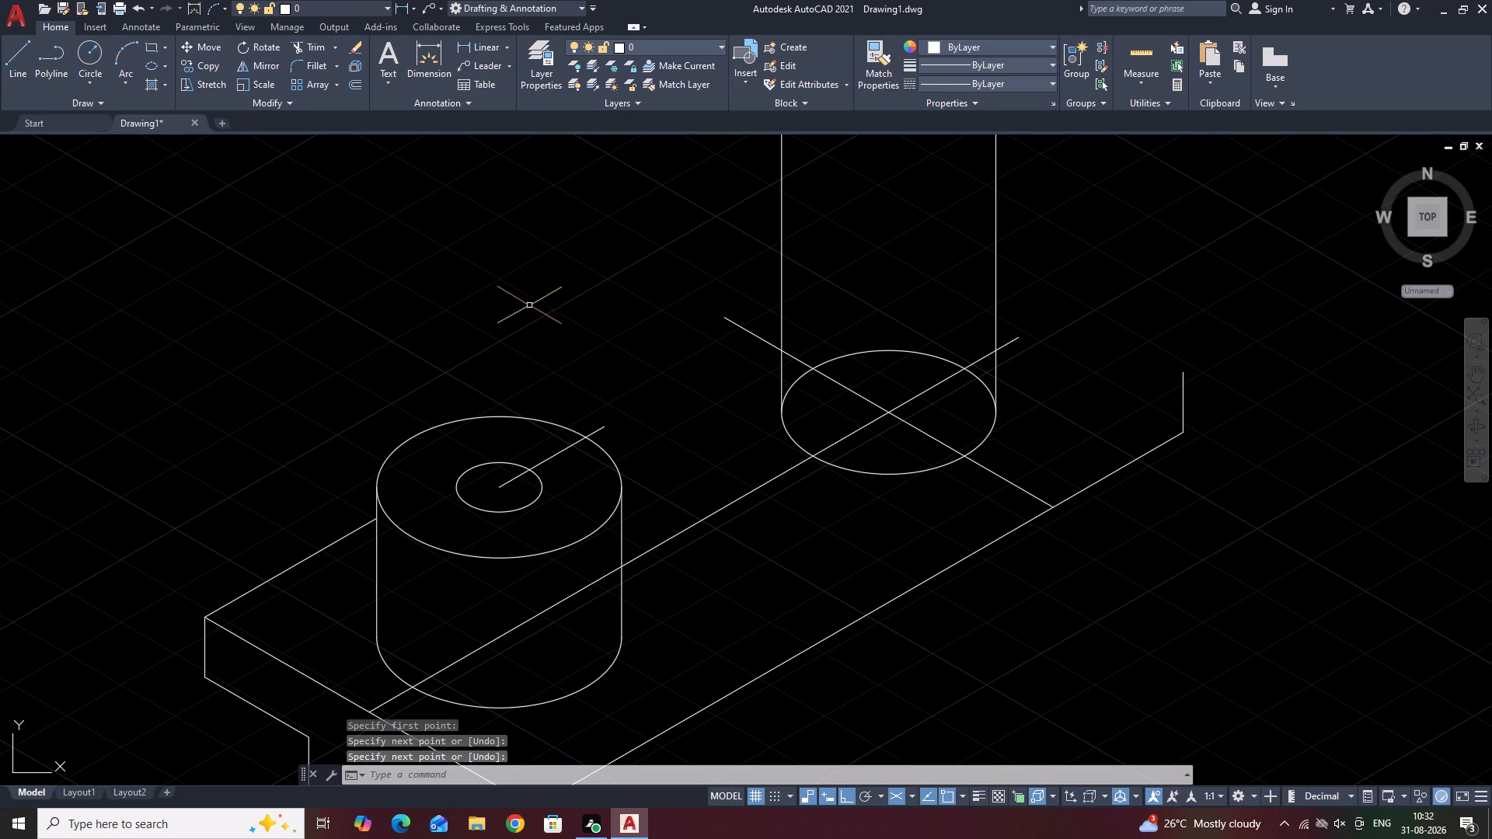
Trim the end of the new line that overhangs the boss's top circle.
left_click(321, 50)
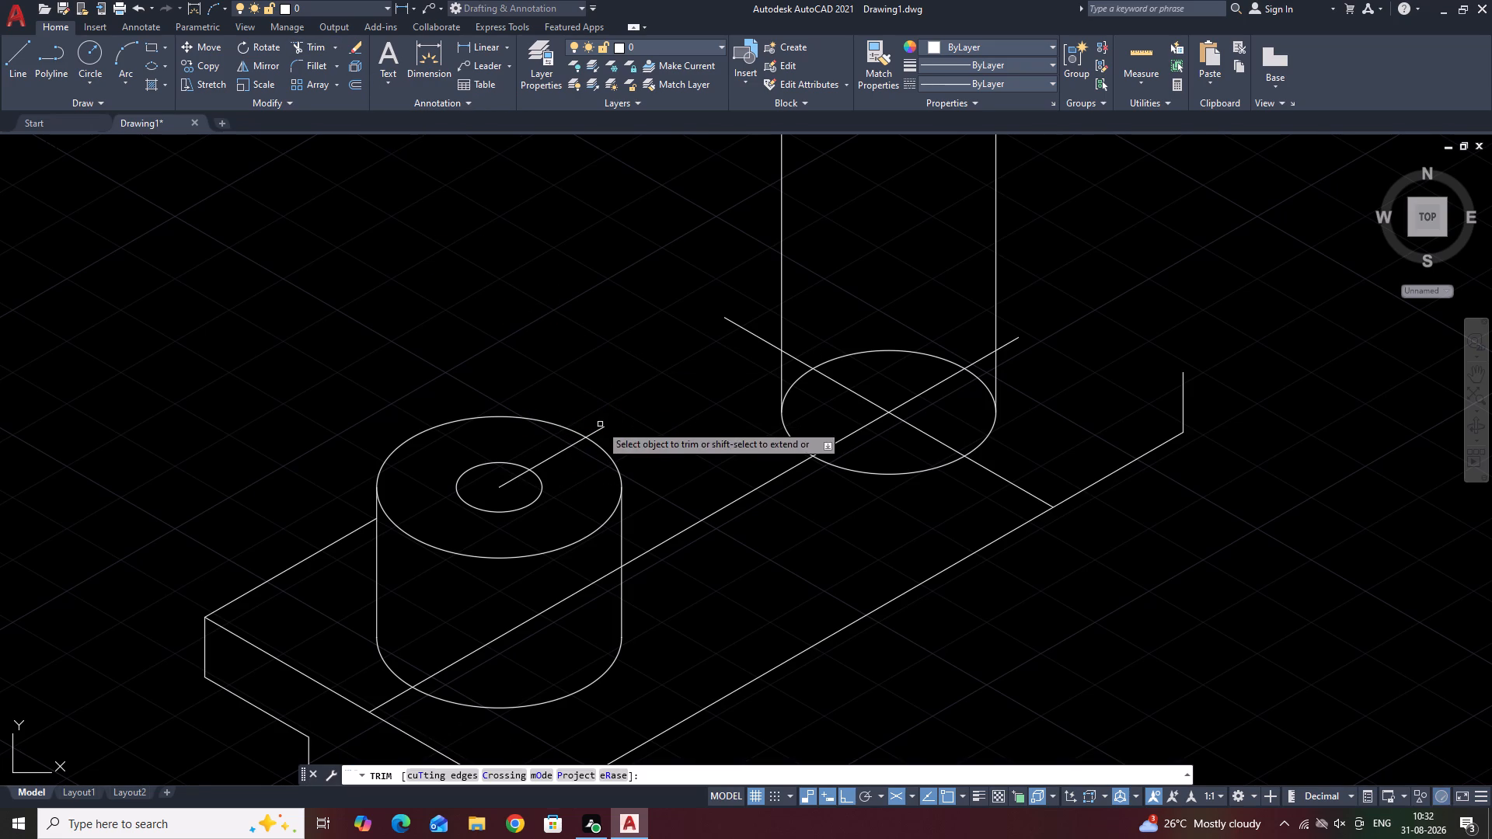
left_click(596, 430)
key("space")
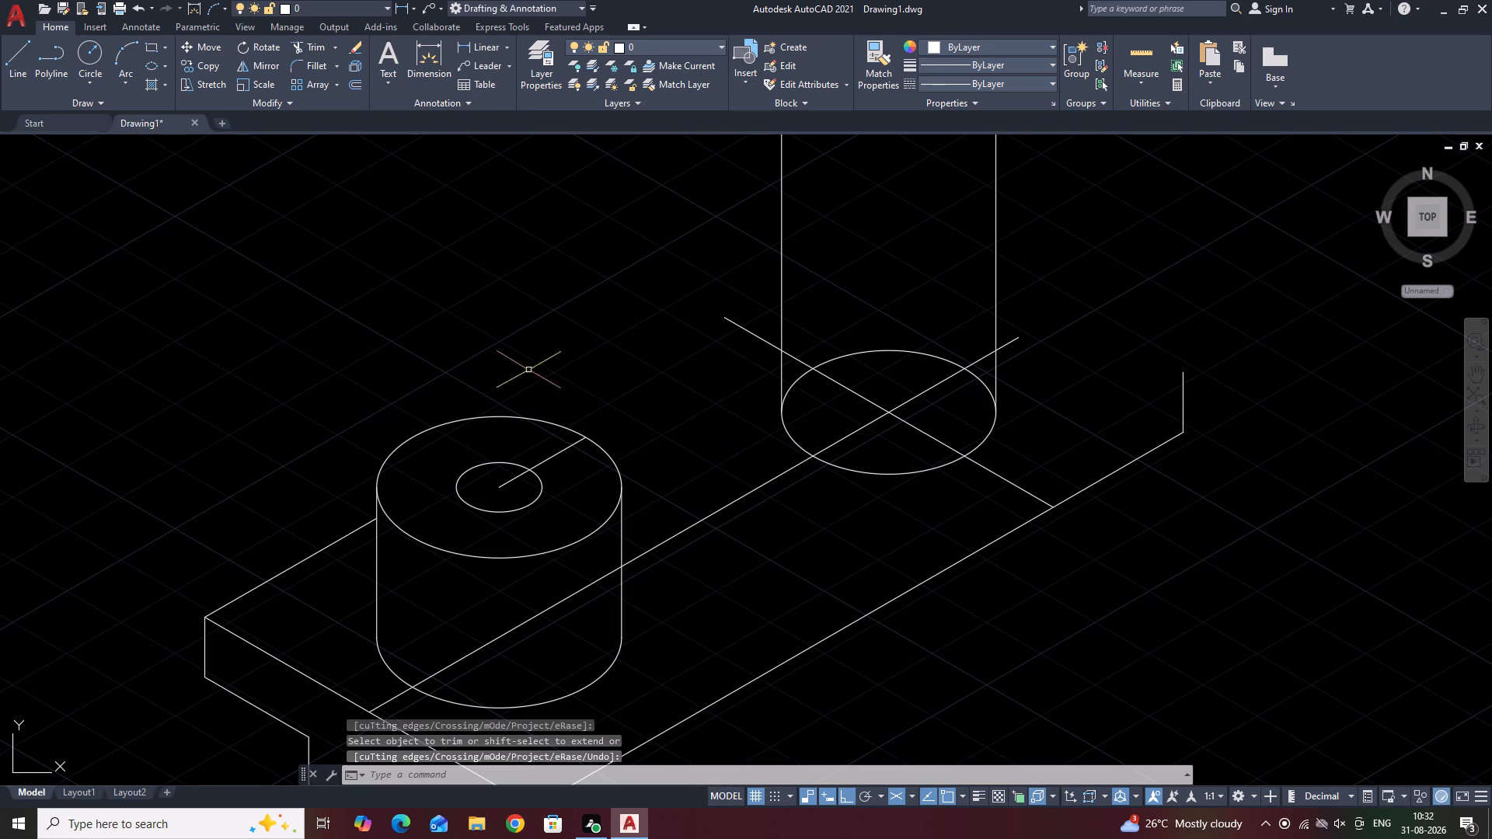
Copy the centre line on the radius 20 boss's top 3 units toward 150° and 3 units toward 330°, using its rim endpoint as base.
left_click(555, 454)
right_click(553, 454)
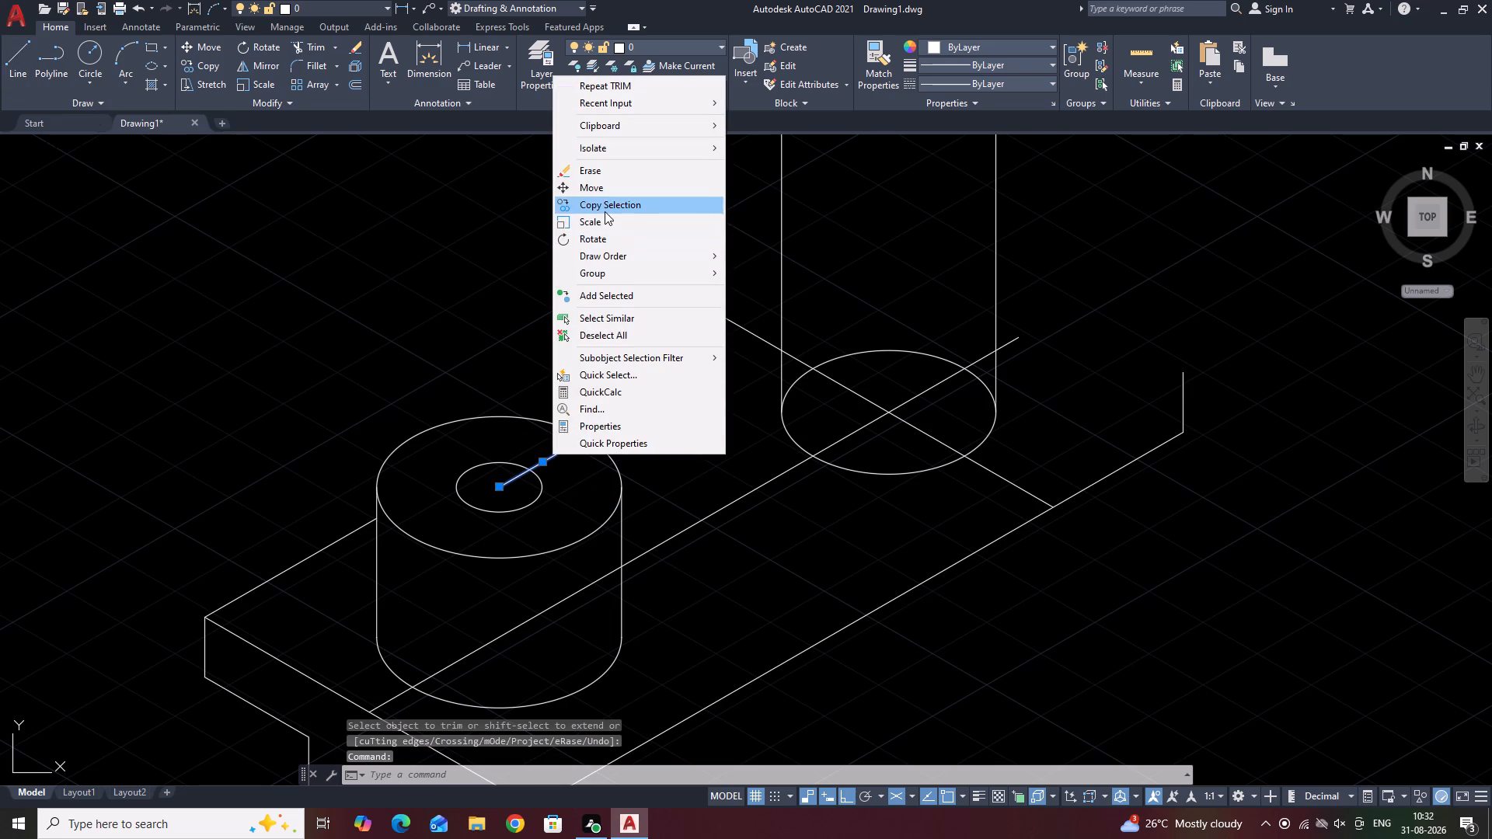
left_click(605, 211)
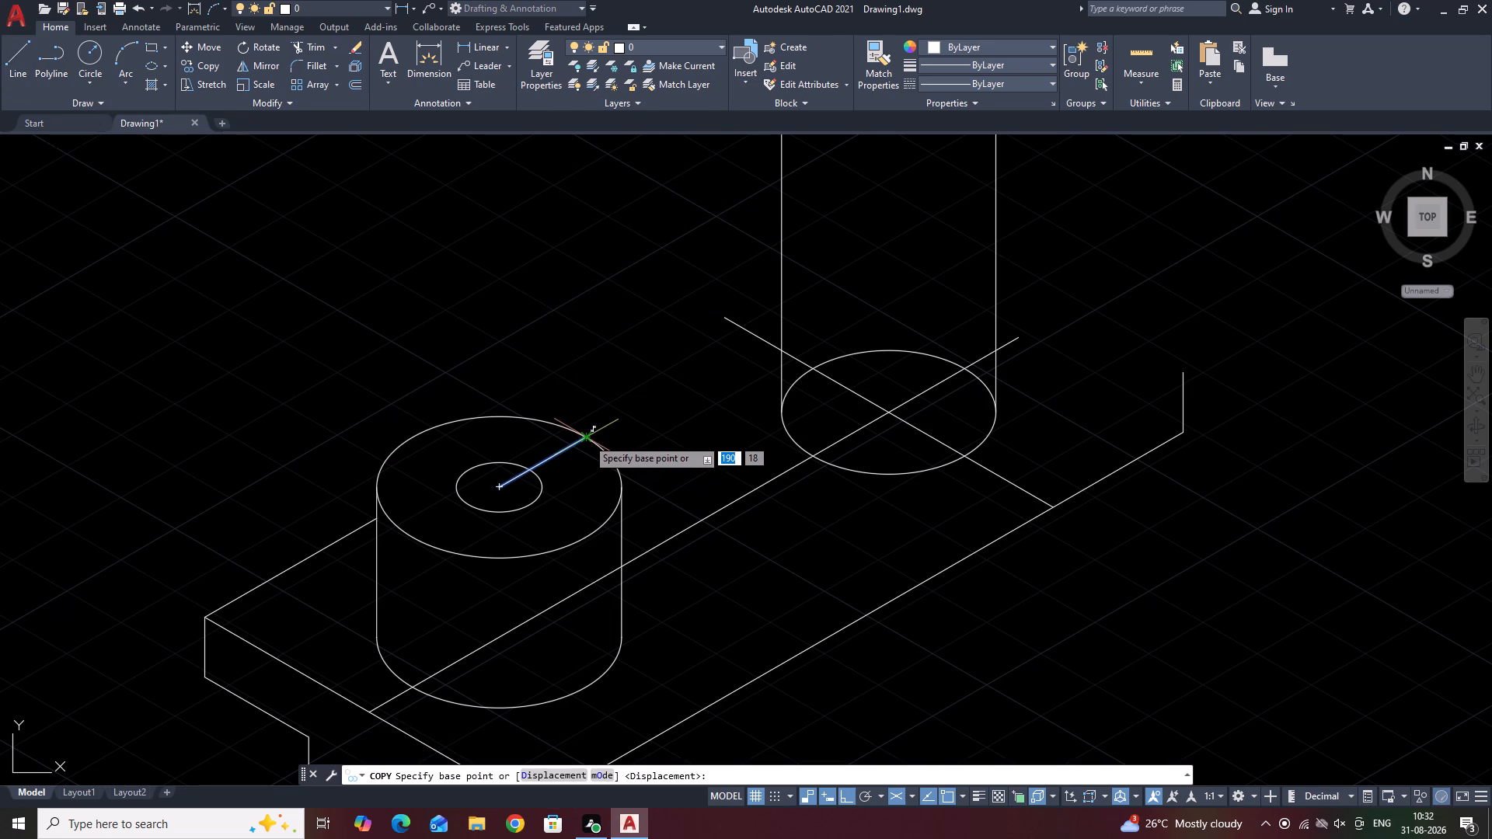
left_click(587, 438)
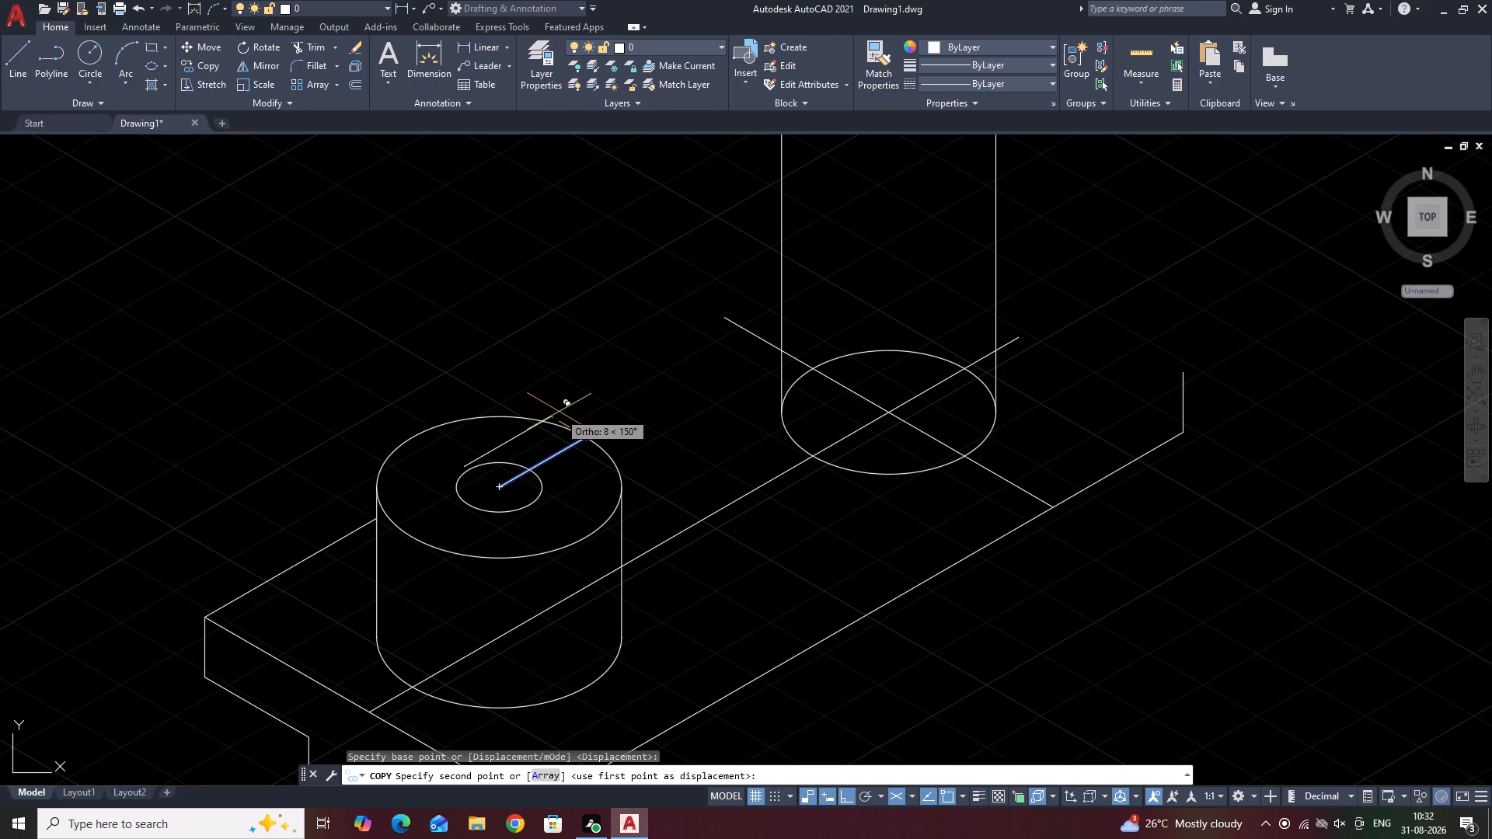
key("3")
key("Return")
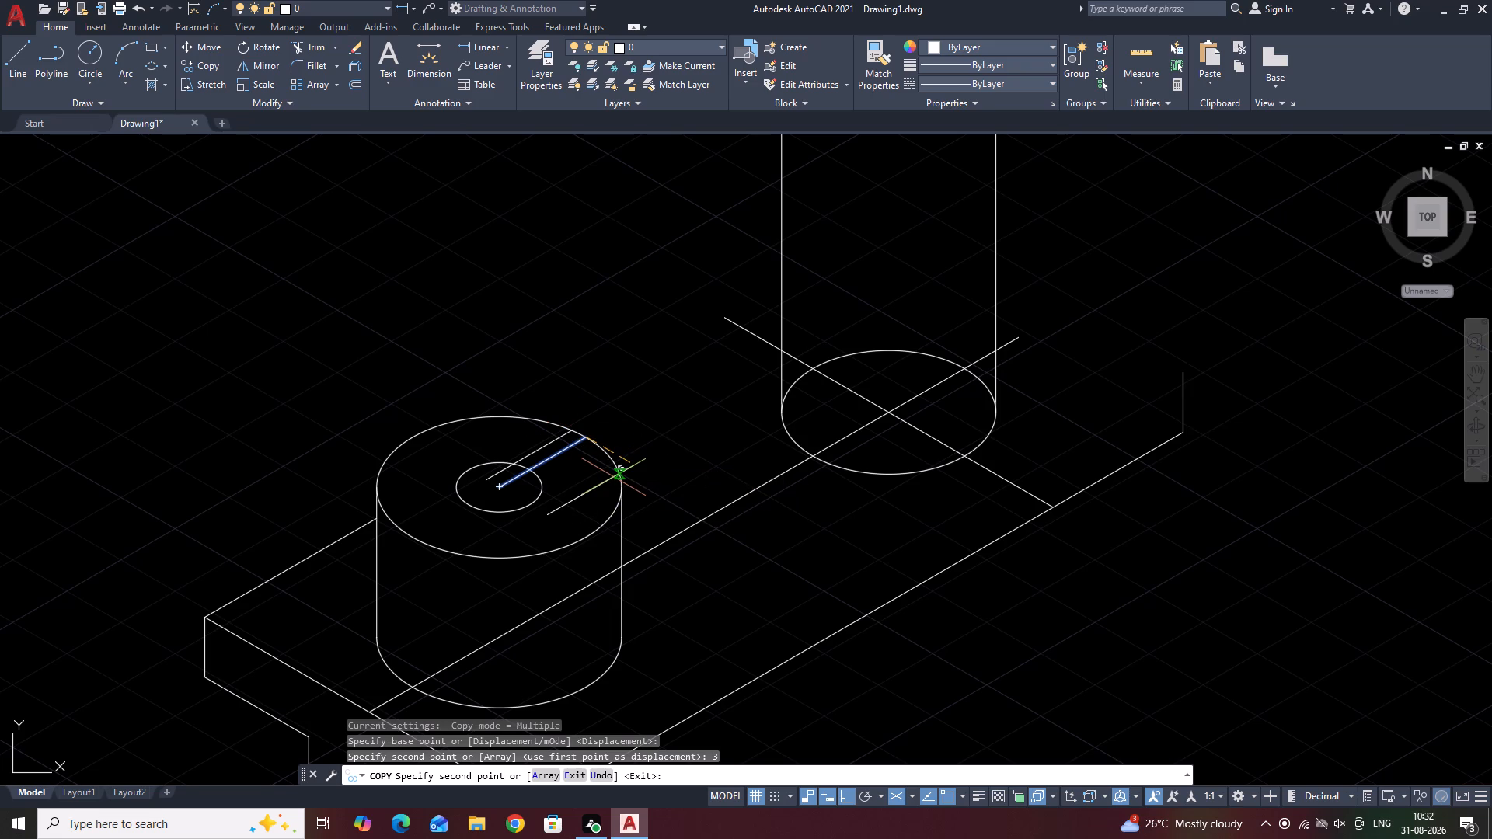
key("3")
key("Return")
key("space")
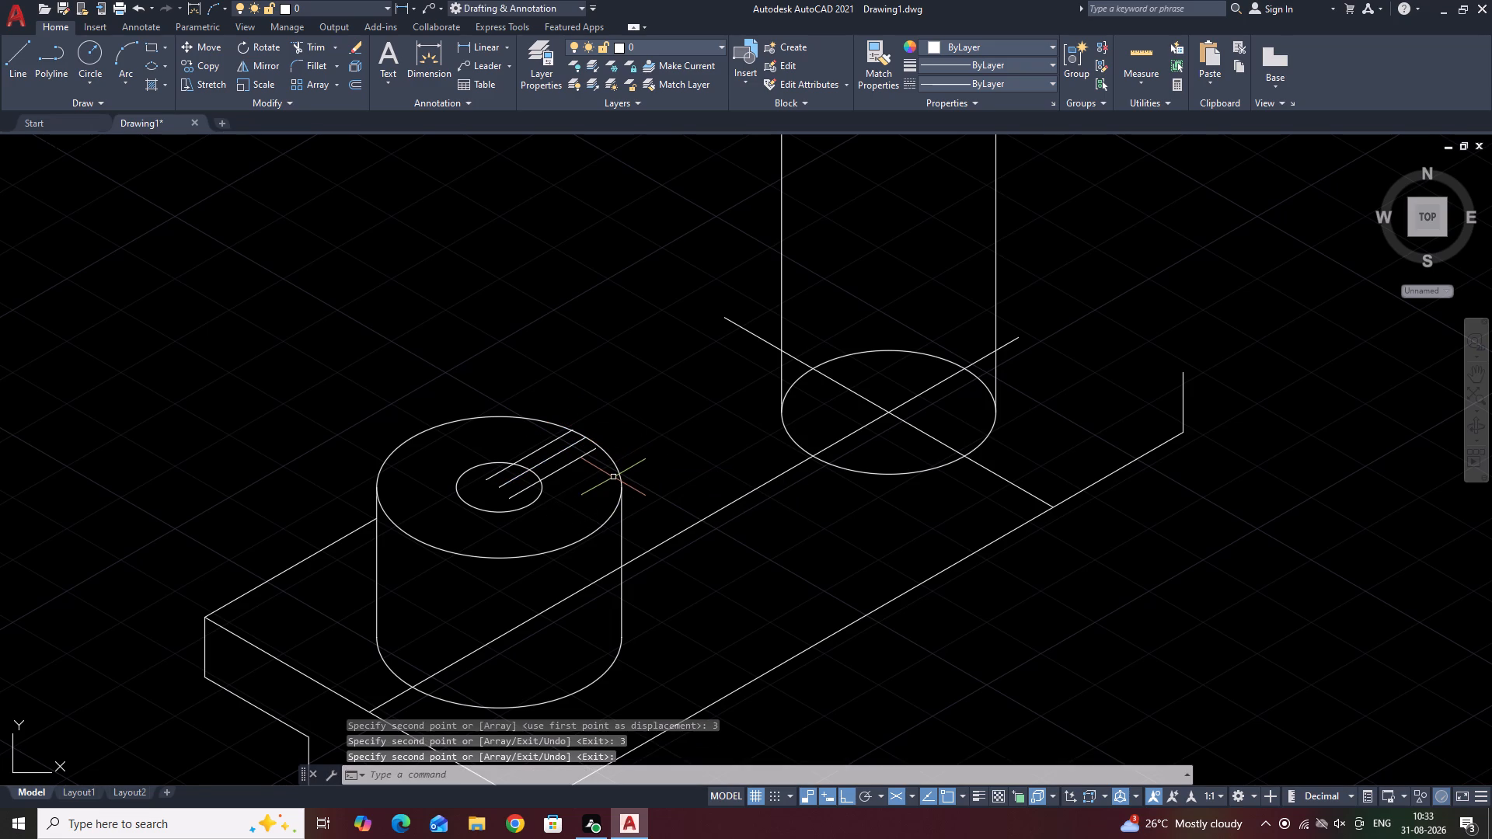
Erase the construction line that crosses the tall cylinder's base circle in the 150°–330° direction.
scroll(655, 371, "down", 2)
middle_click_drag(654, 370, 670, 421)
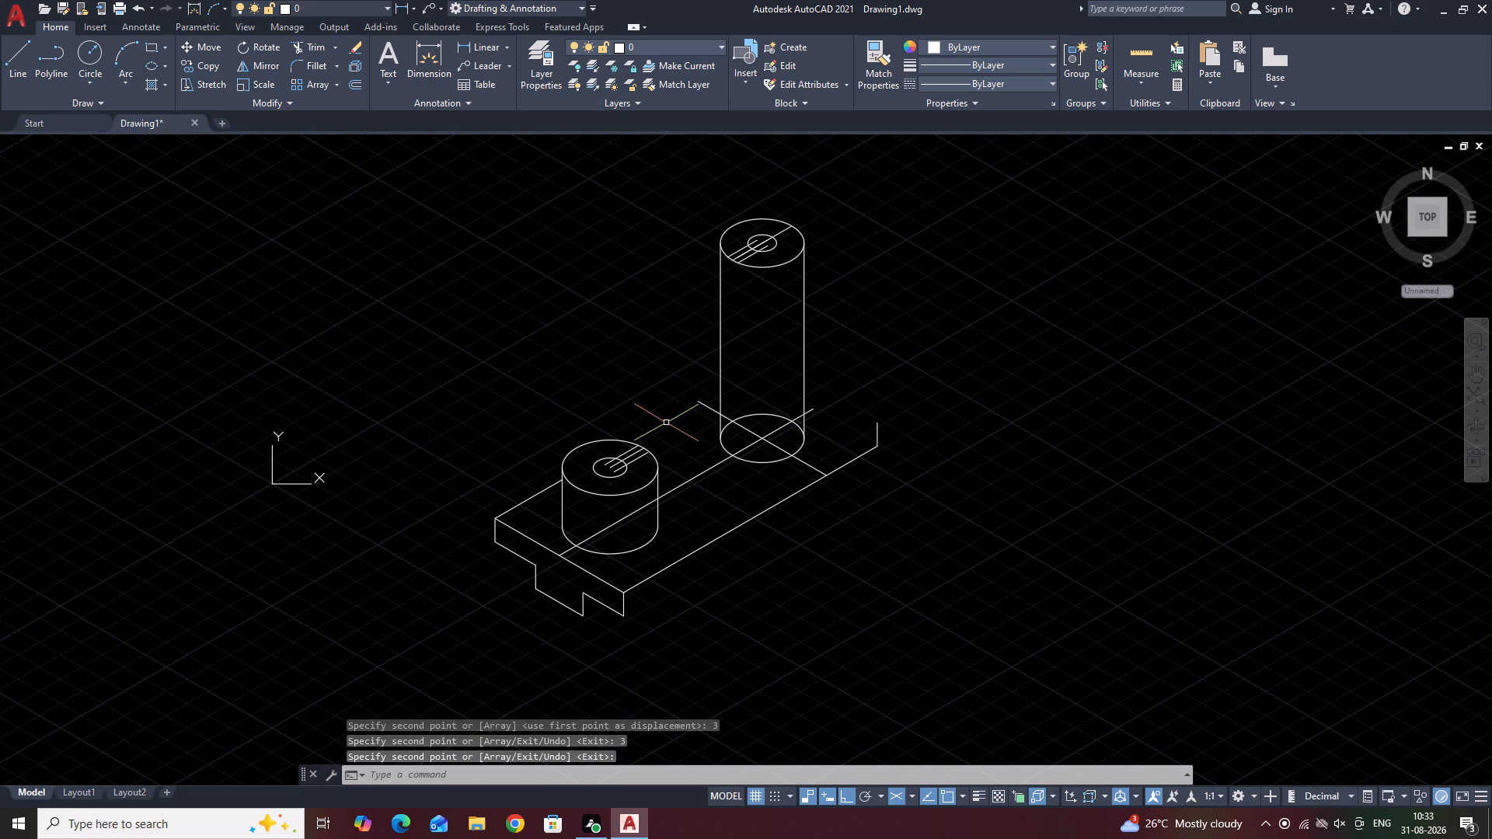
left_click(747, 427)
right_click(749, 426)
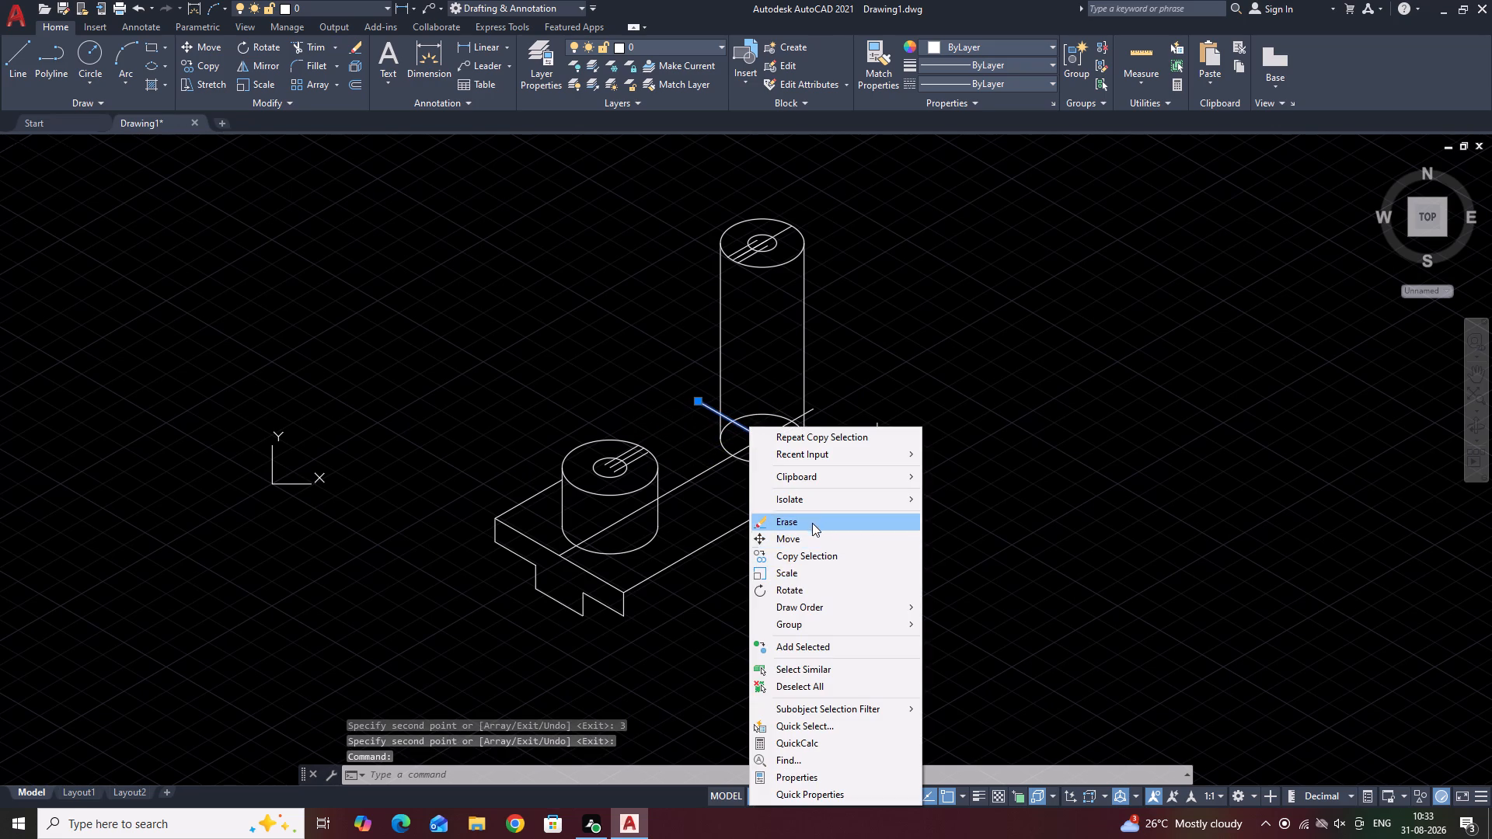
left_click(814, 519)
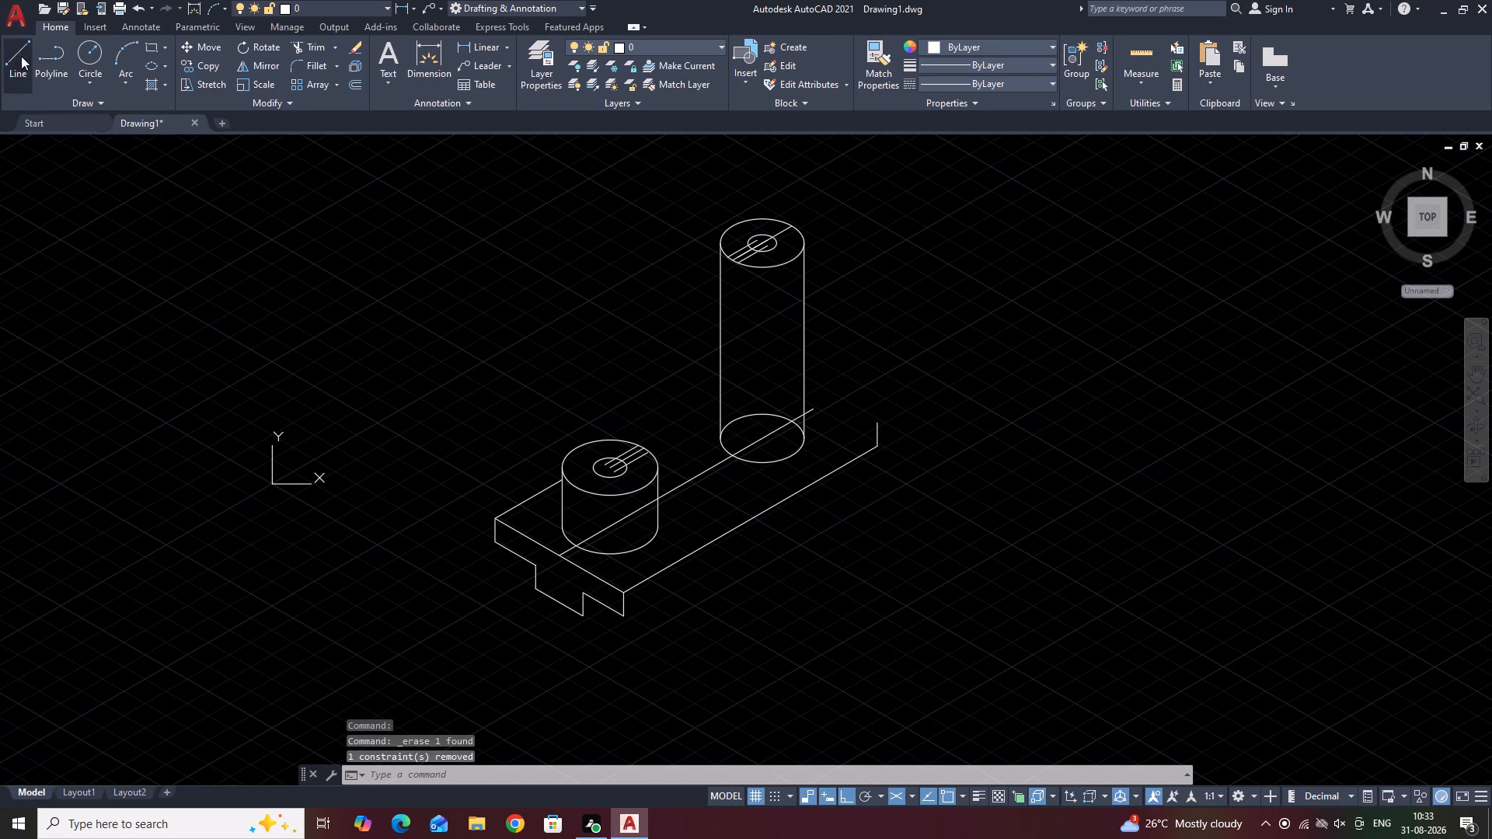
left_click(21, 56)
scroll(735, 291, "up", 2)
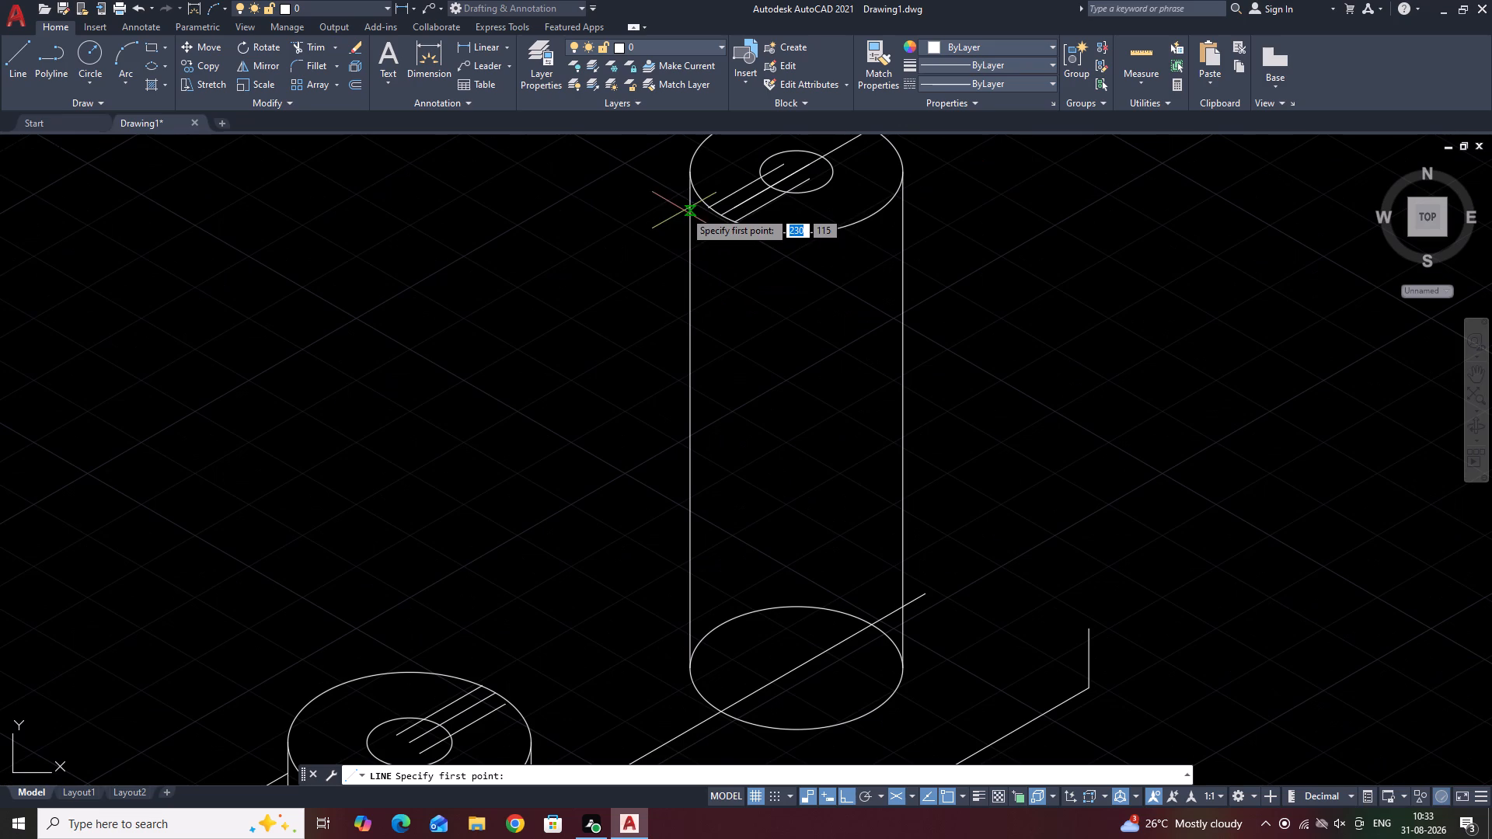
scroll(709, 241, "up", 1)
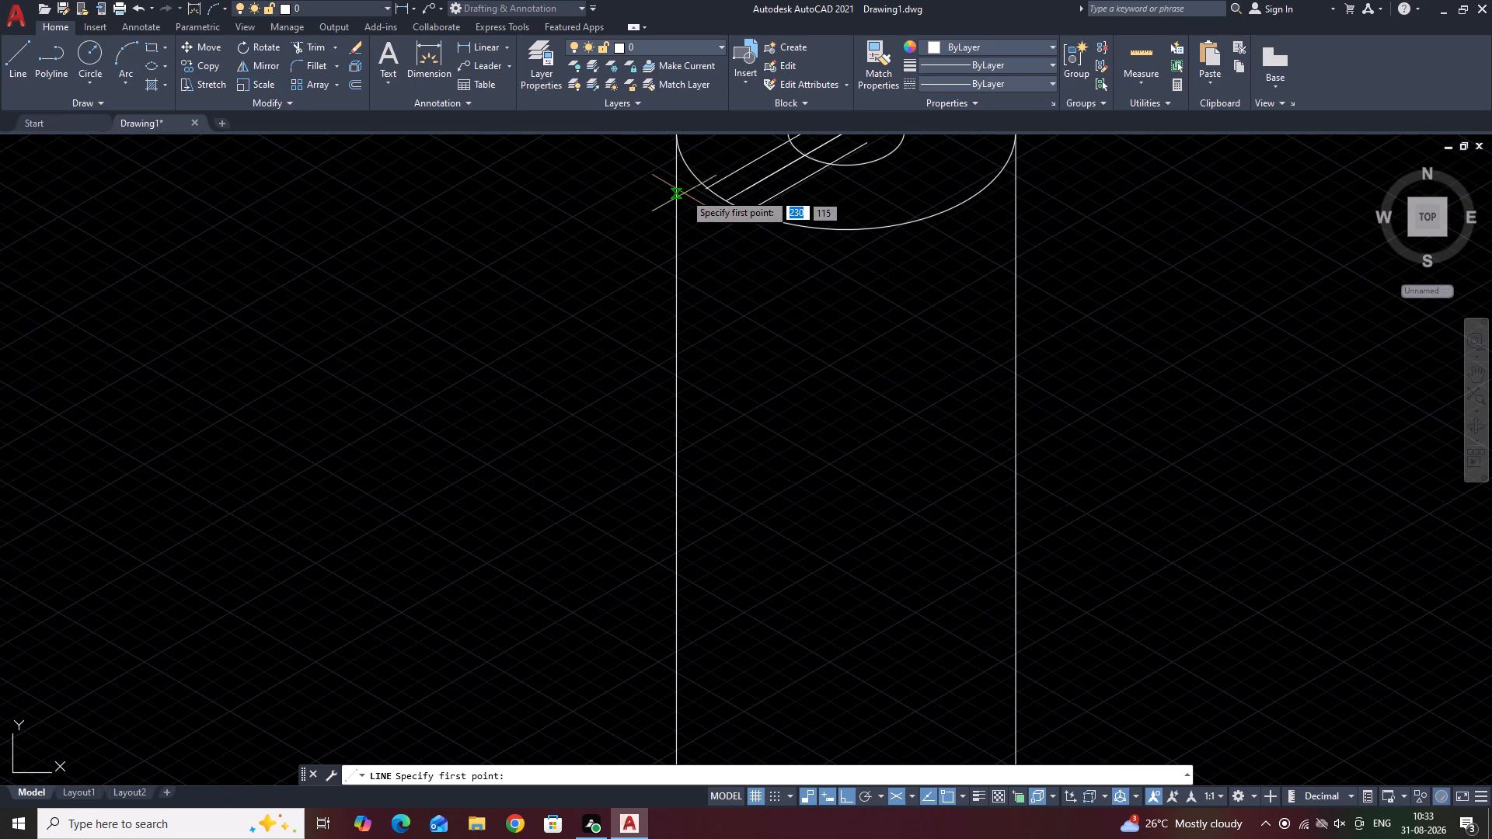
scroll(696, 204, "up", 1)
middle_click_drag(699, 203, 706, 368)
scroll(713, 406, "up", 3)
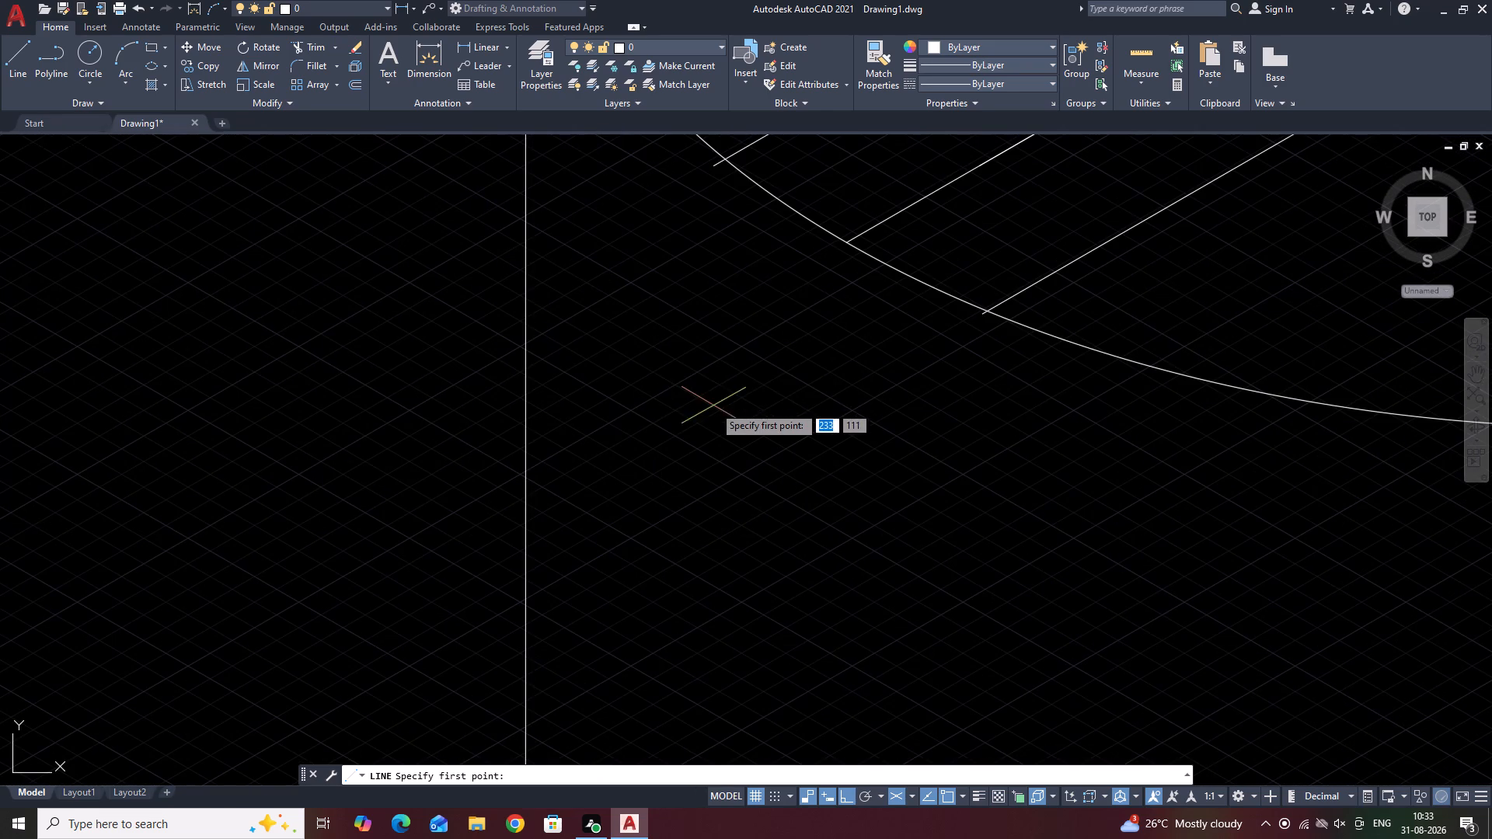
Trim the overhanging outer ends of the two offset slot lines at the tall cylinder's top rim.
left_click(319, 50)
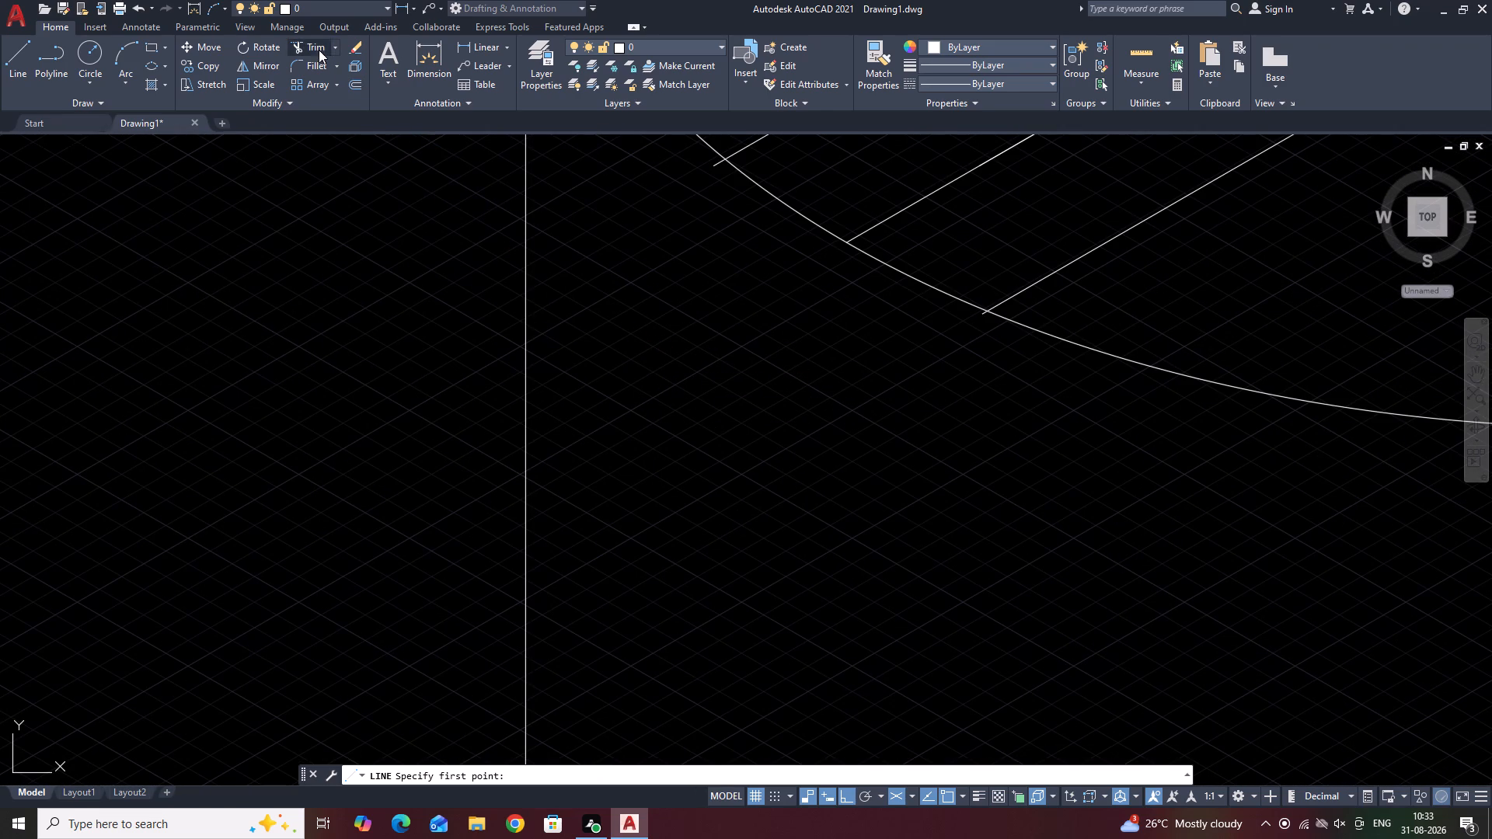
middle_click_drag(608, 211, 668, 348)
scroll(733, 392, "up", 1)
left_click(797, 246)
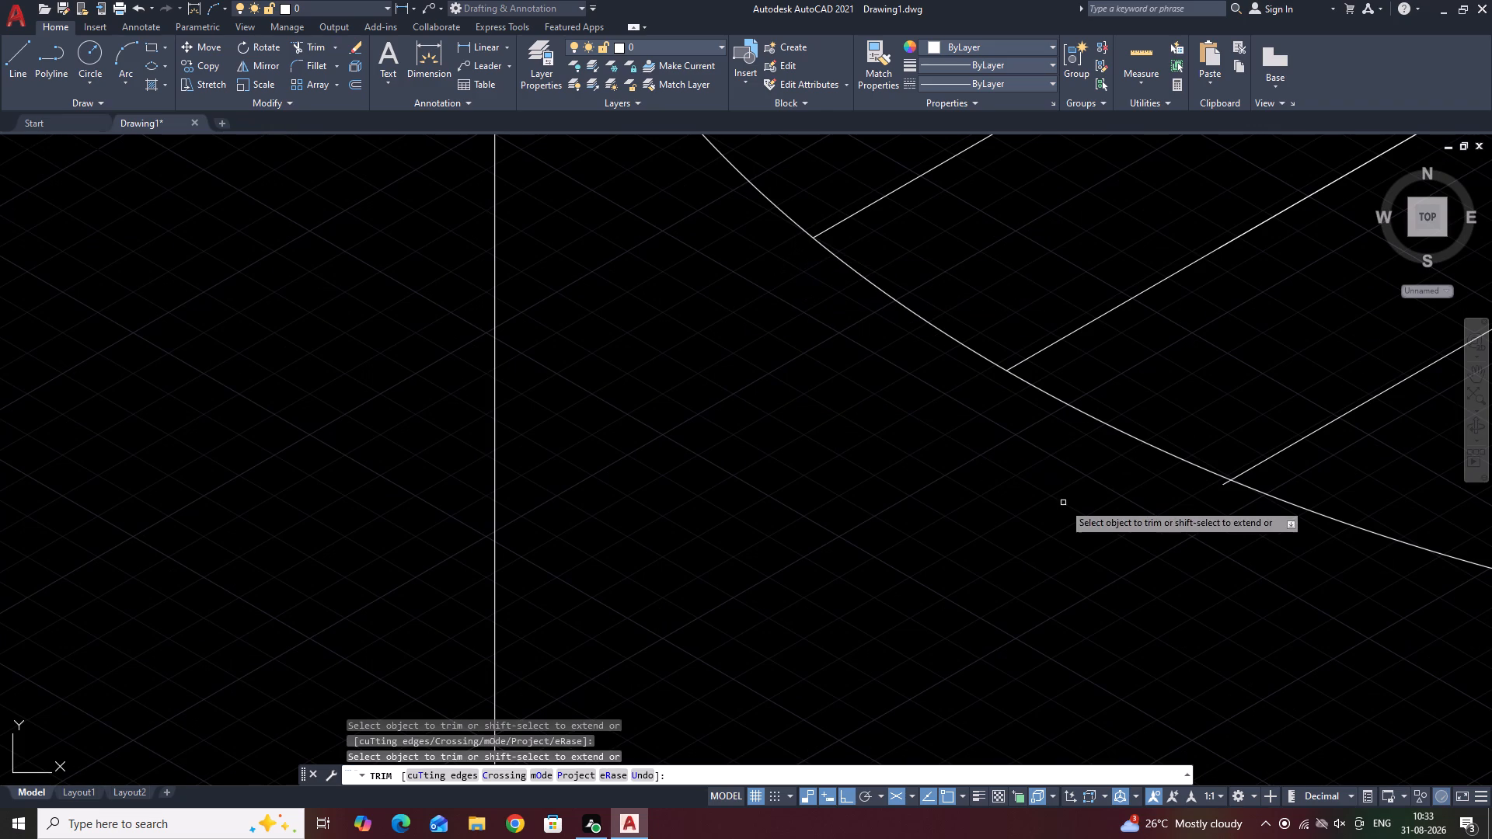
scroll(1176, 546, "up", 2)
left_click(1293, 391)
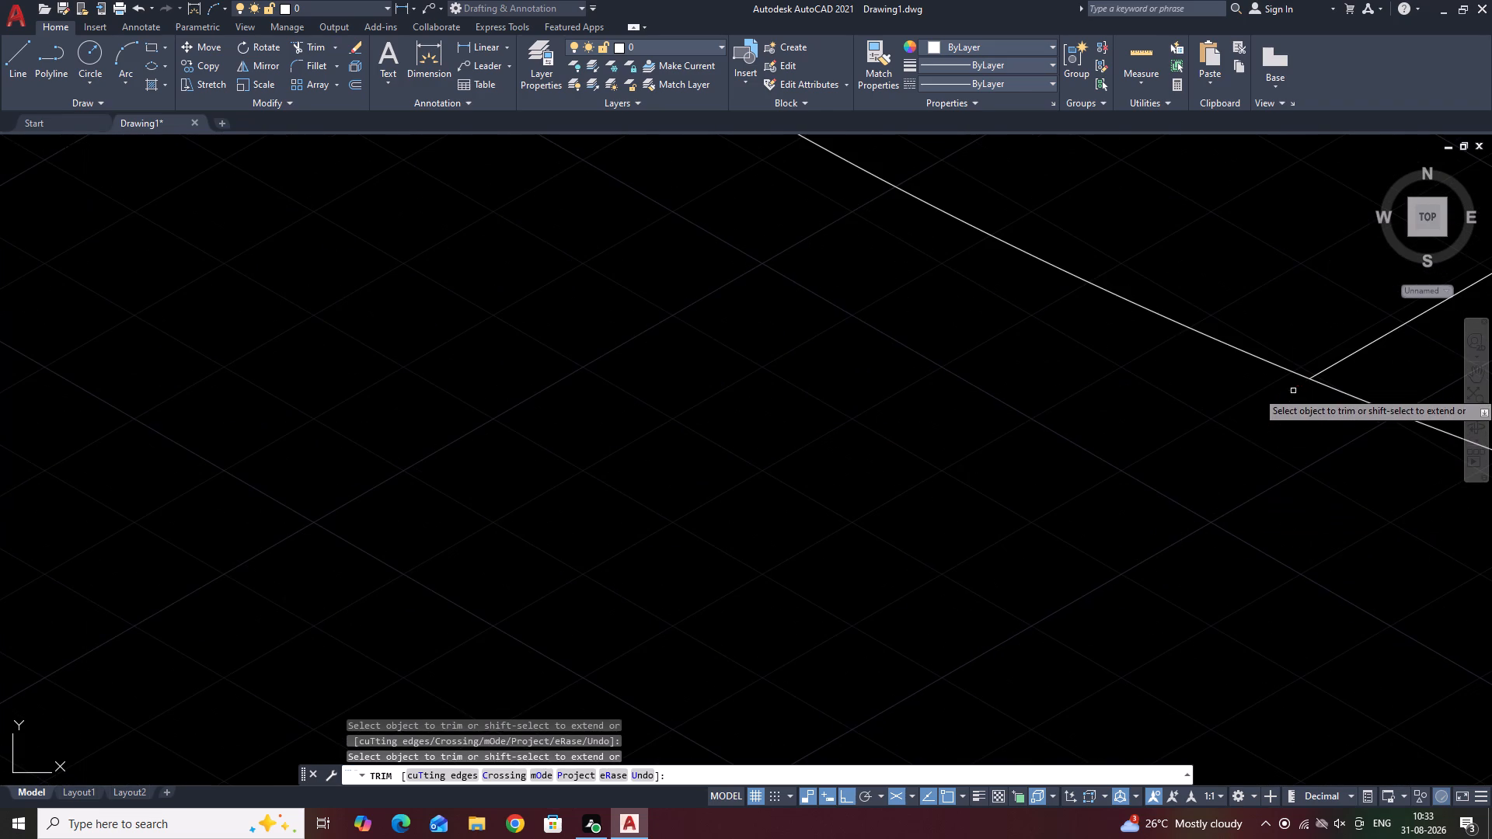
Trim the end of the boss's 150° slot line copy that overhangs its top circle.
scroll(1260, 417, "down", 2)
scroll(509, 350, "down", 3)
scroll(620, 488, "down", 1)
middle_click_drag(634, 495, 746, 425)
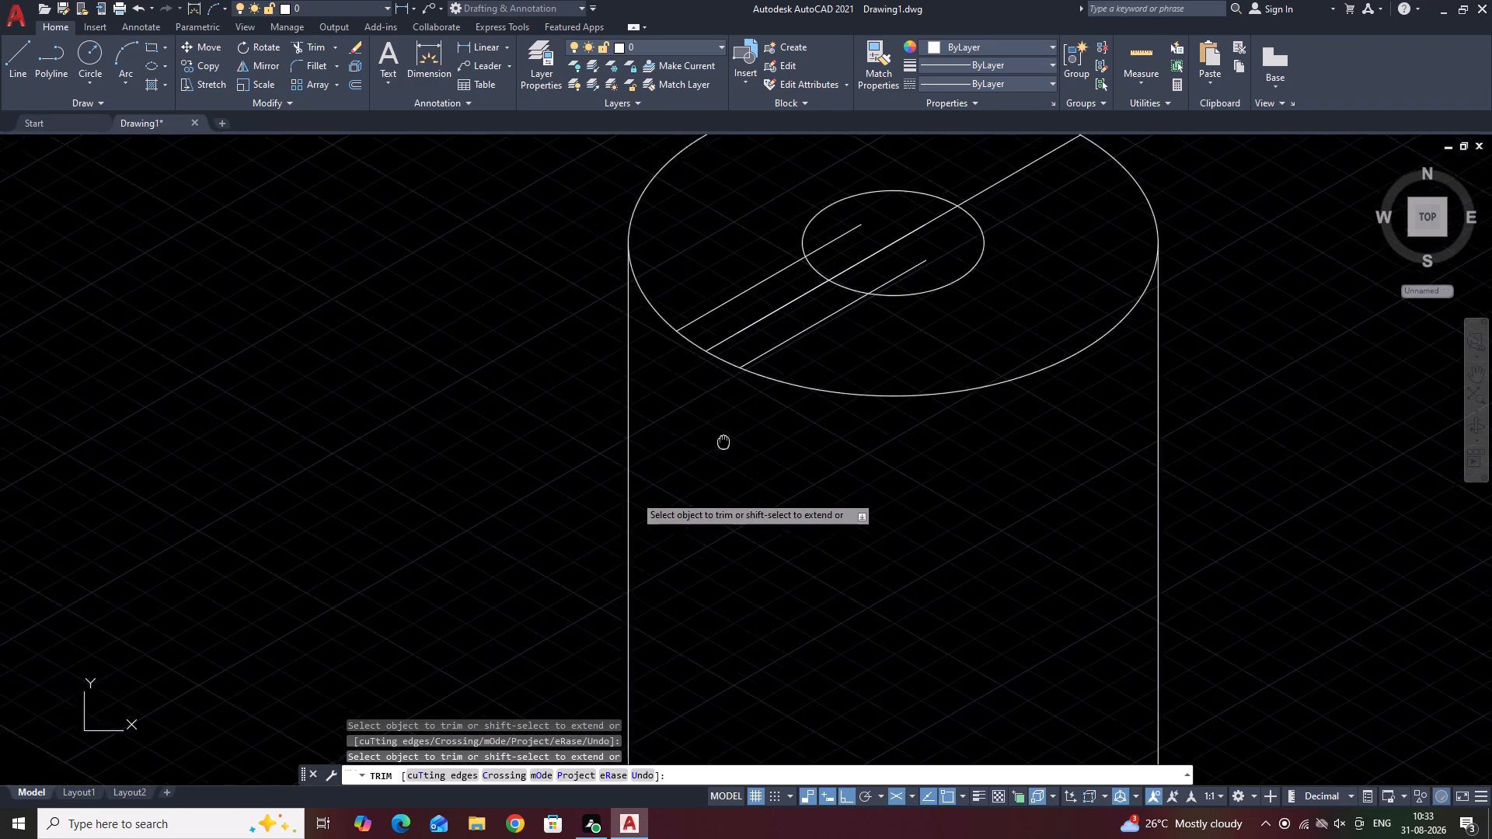
middle_click_drag(746, 425, 849, 363)
scroll(828, 406, "down", 2)
middle_click_drag(665, 598, 734, 369)
scroll(657, 566, "up", 3)
middle_click_drag(661, 566, 662, 565)
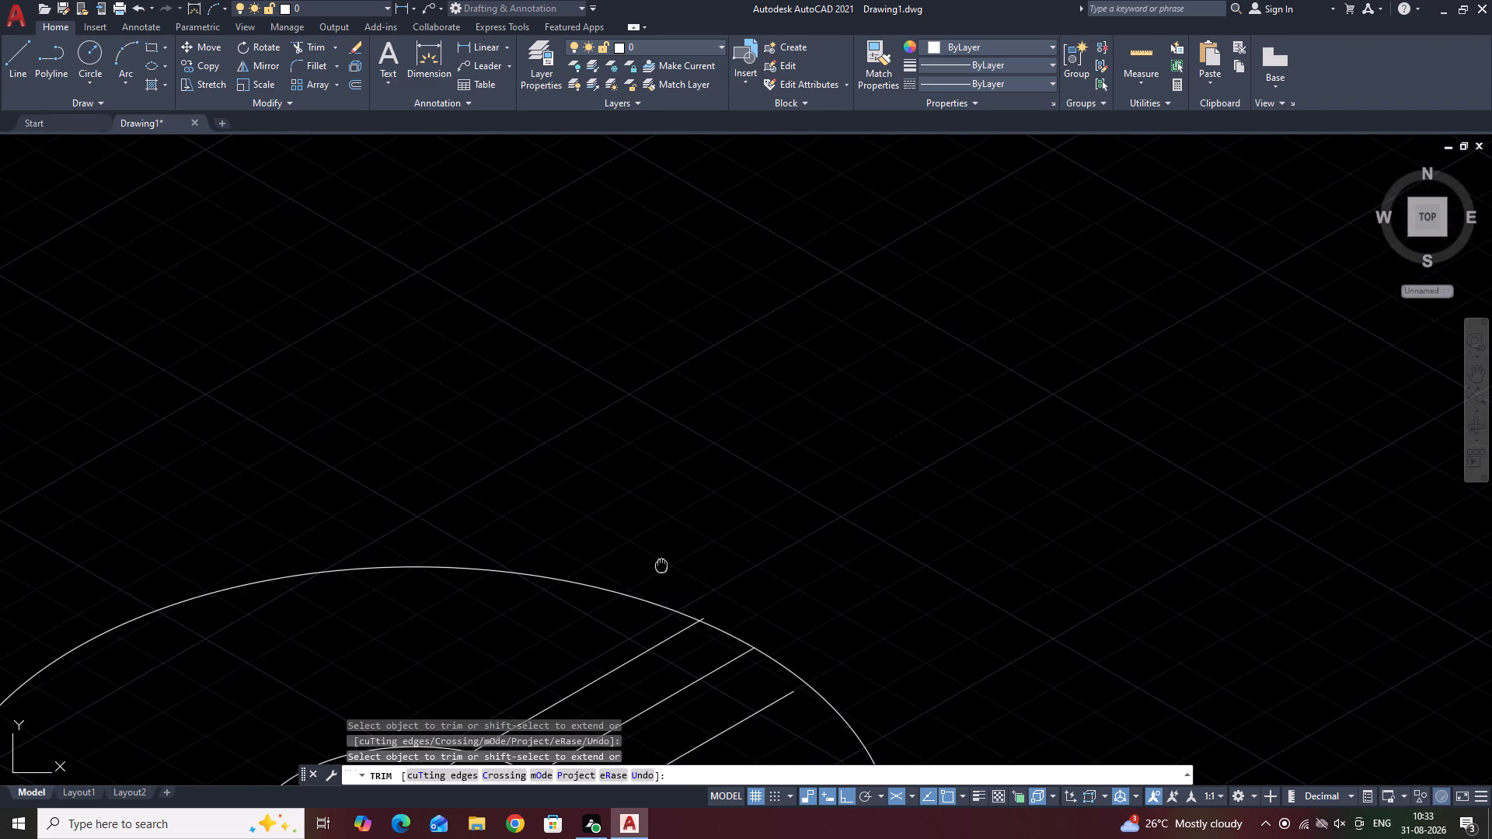
middle_click_drag(662, 565, 772, 325)
scroll(813, 305, "up", 2)
scroll(806, 511, "up", 2)
middle_click_drag(807, 511, 813, 501)
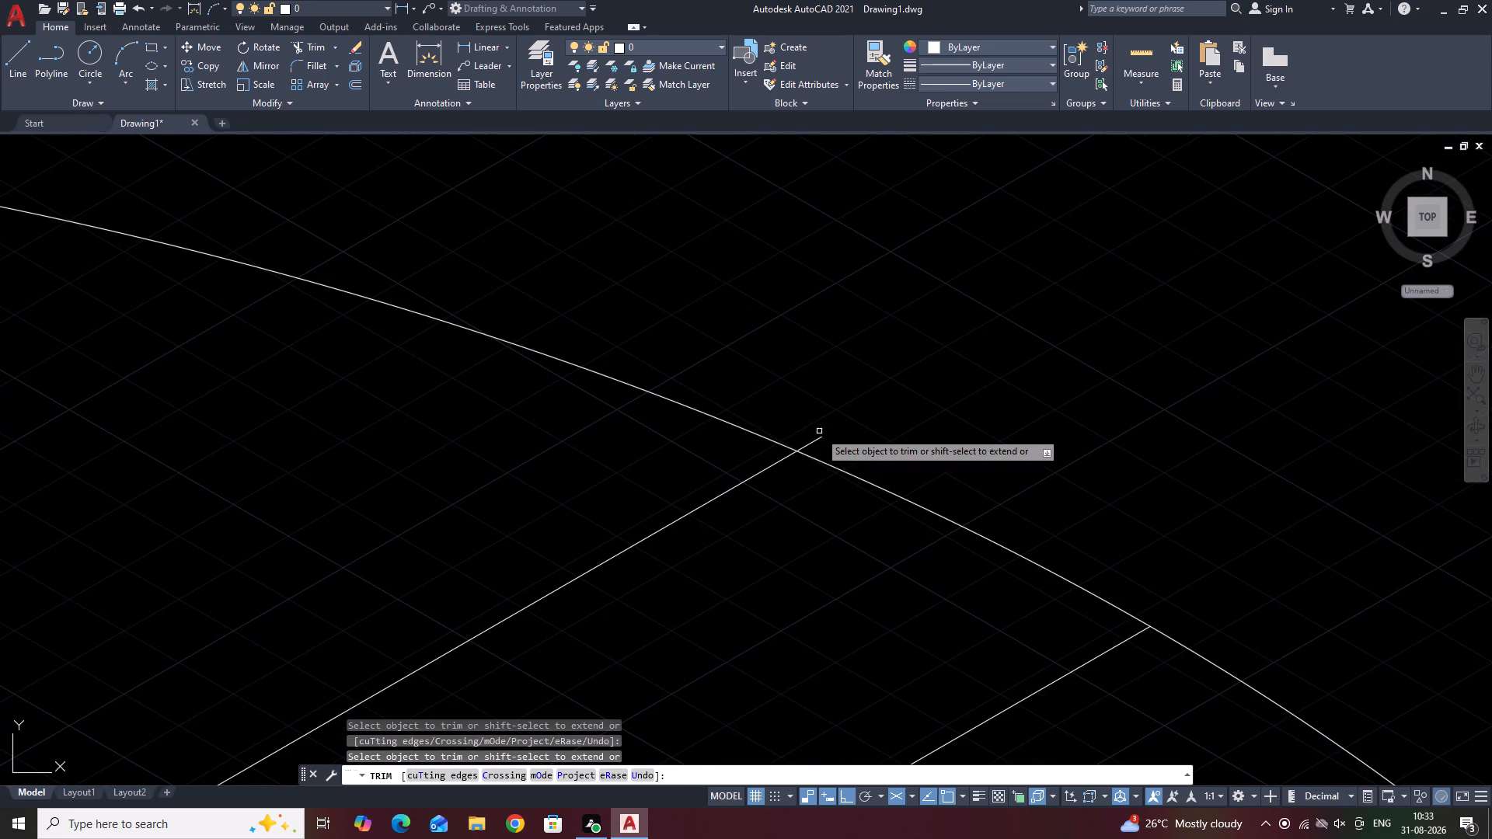
left_click(812, 441)
middle_click_drag(1304, 675, 1302, 674)
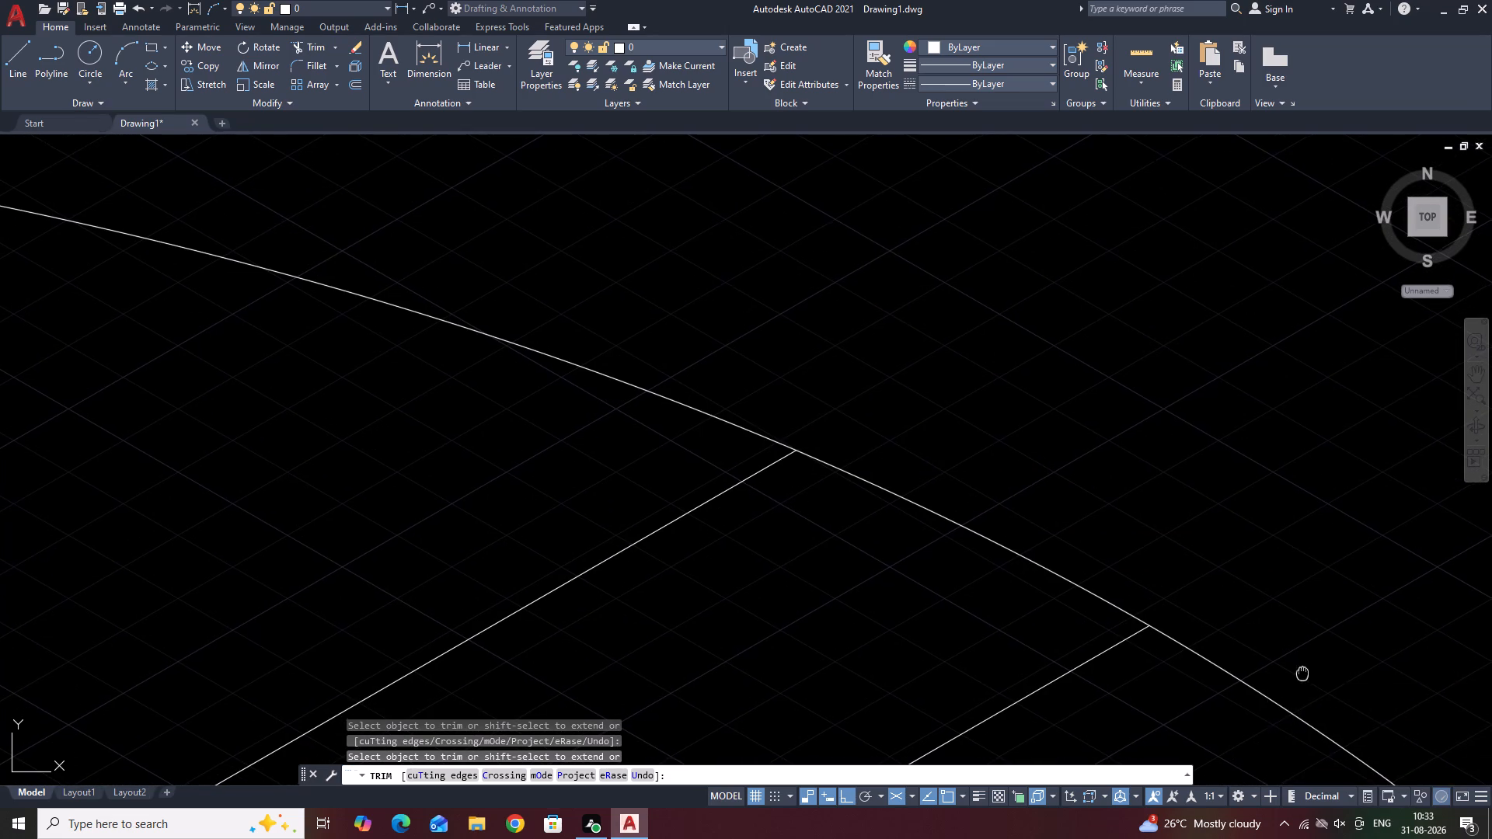
middle_click_drag(1302, 674, 695, 486)
key("space")
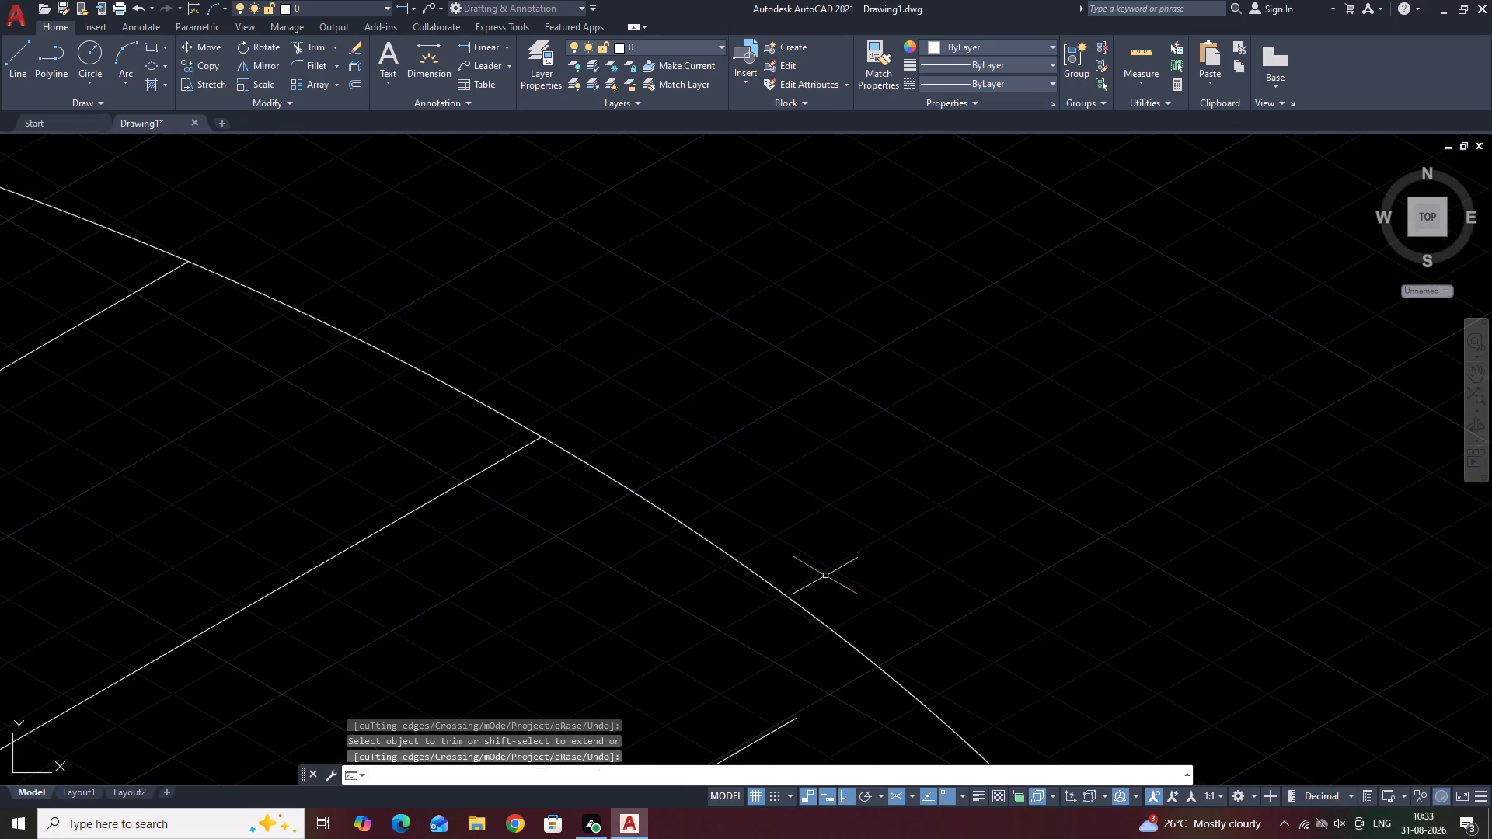
Extend the boss's 330° slot line copy to meet its top circle.
middle_click_drag(781, 675, 790, 503)
type("EX")
left_click(810, 674)
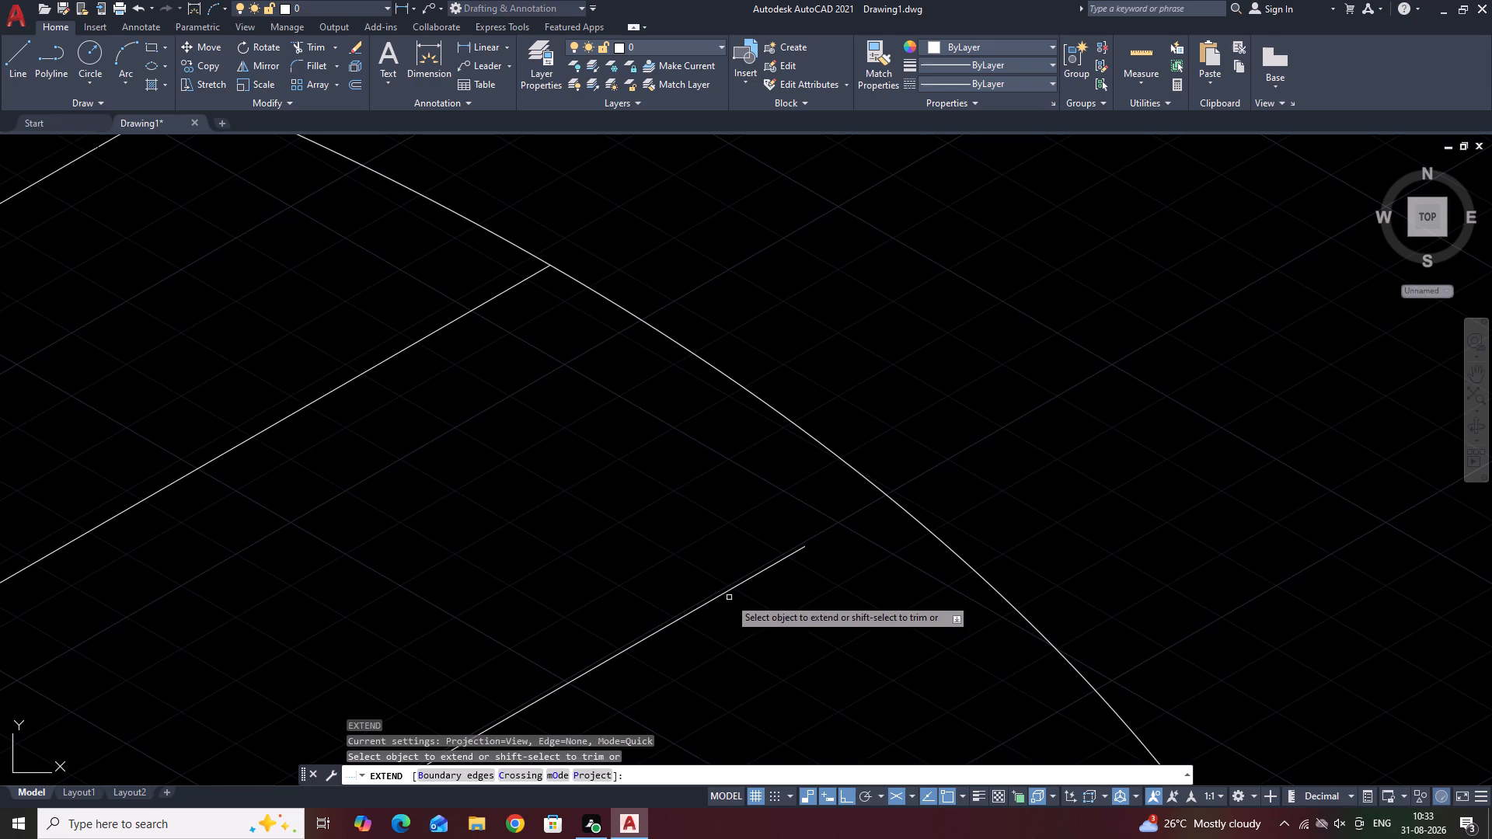
left_click(730, 590)
key("space")
Draw a sloping line about 124 long from the rim end of the tall cylinder's 150°-side slot line to the matching rim end on the boss.
scroll(784, 531, "down", 2)
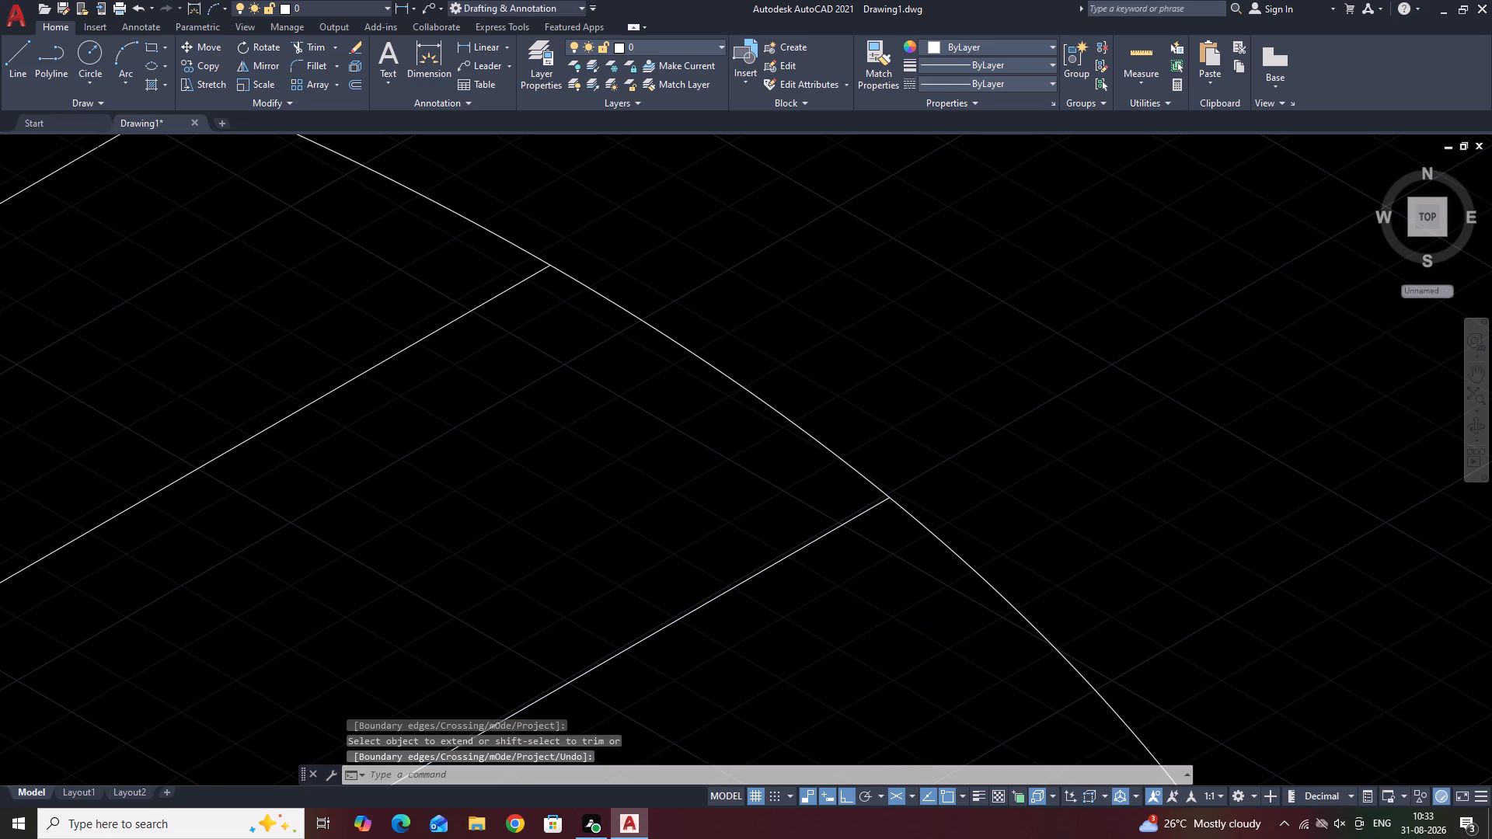
scroll(784, 531, "down", 4)
scroll(488, 268, "down", 1)
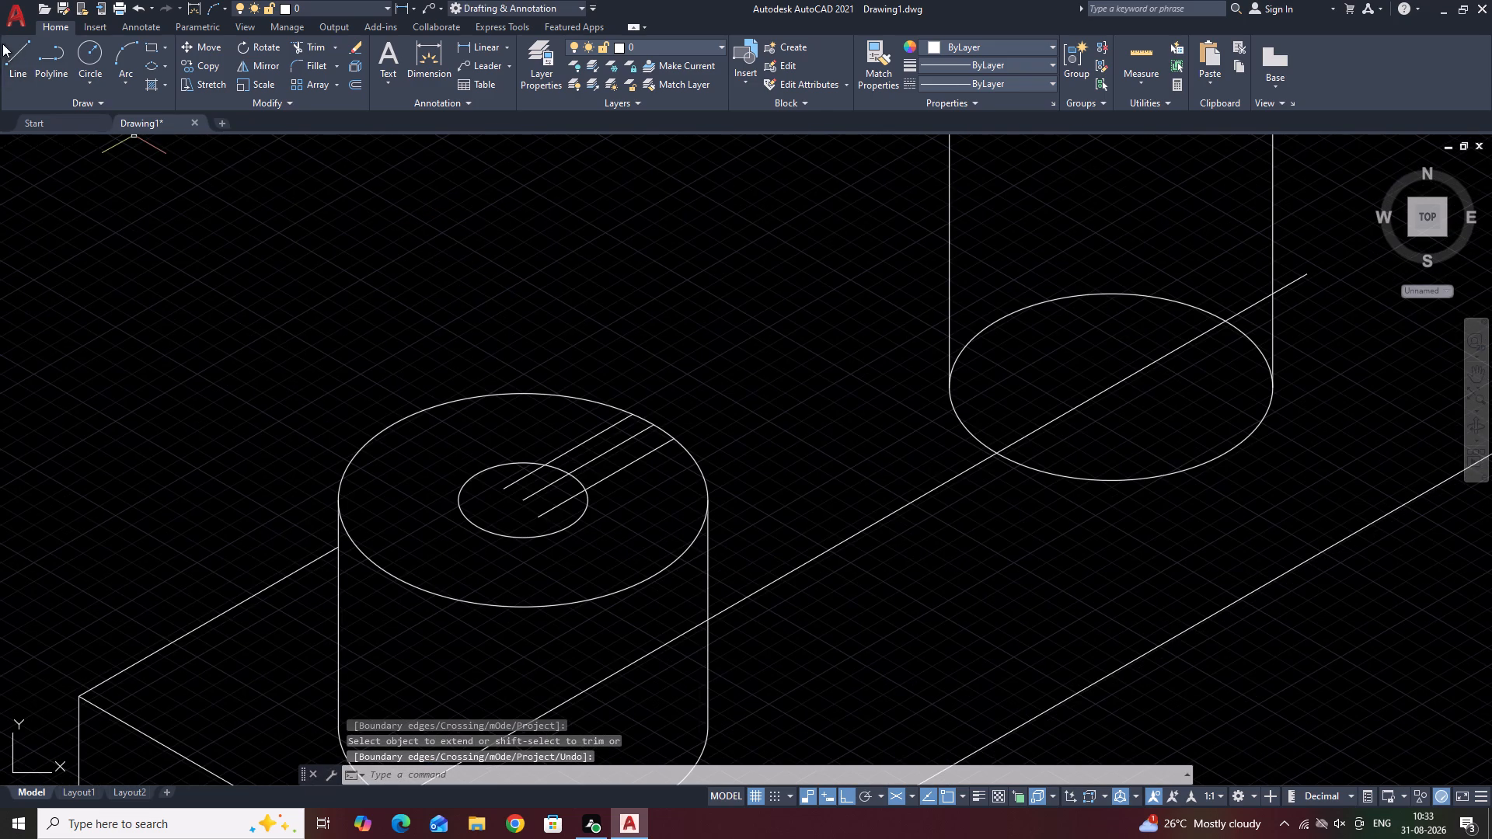
left_click(13, 49)
scroll(579, 225, "down", 2)
middle_click_drag(629, 249, 646, 475)
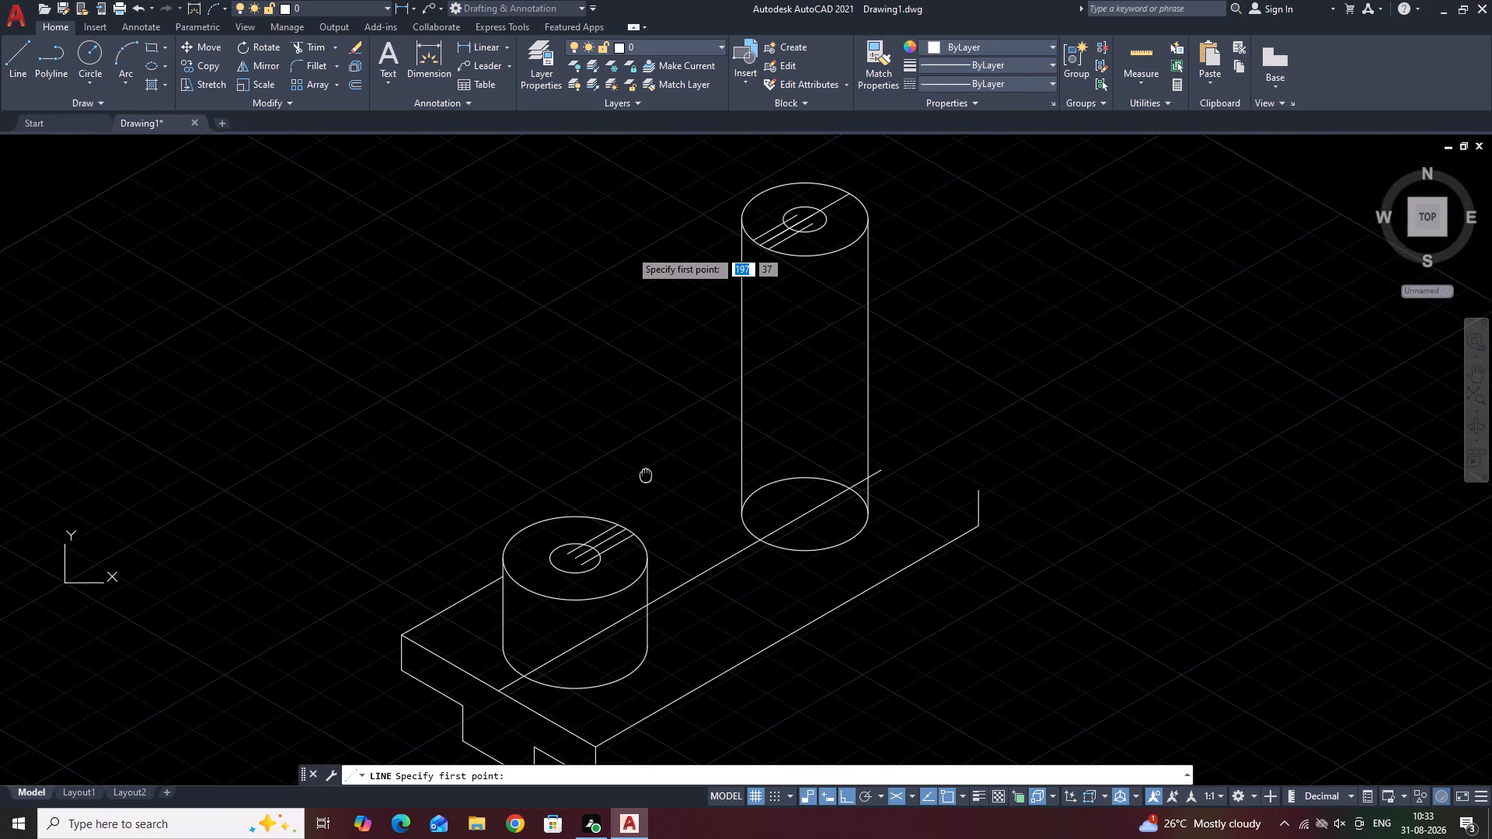
middle_click_drag(572, 402, 585, 490)
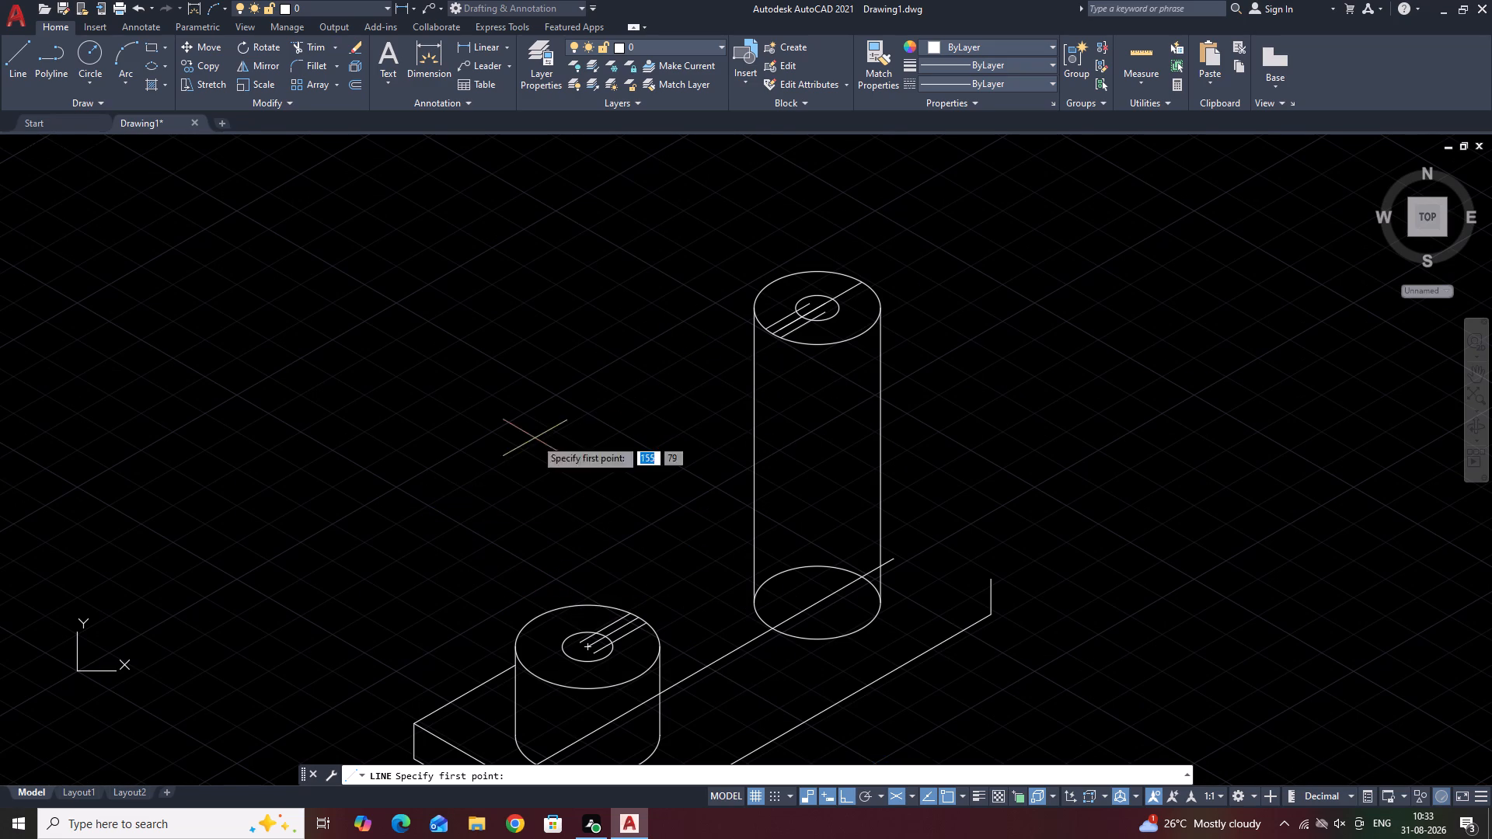
scroll(745, 340, "up", 2)
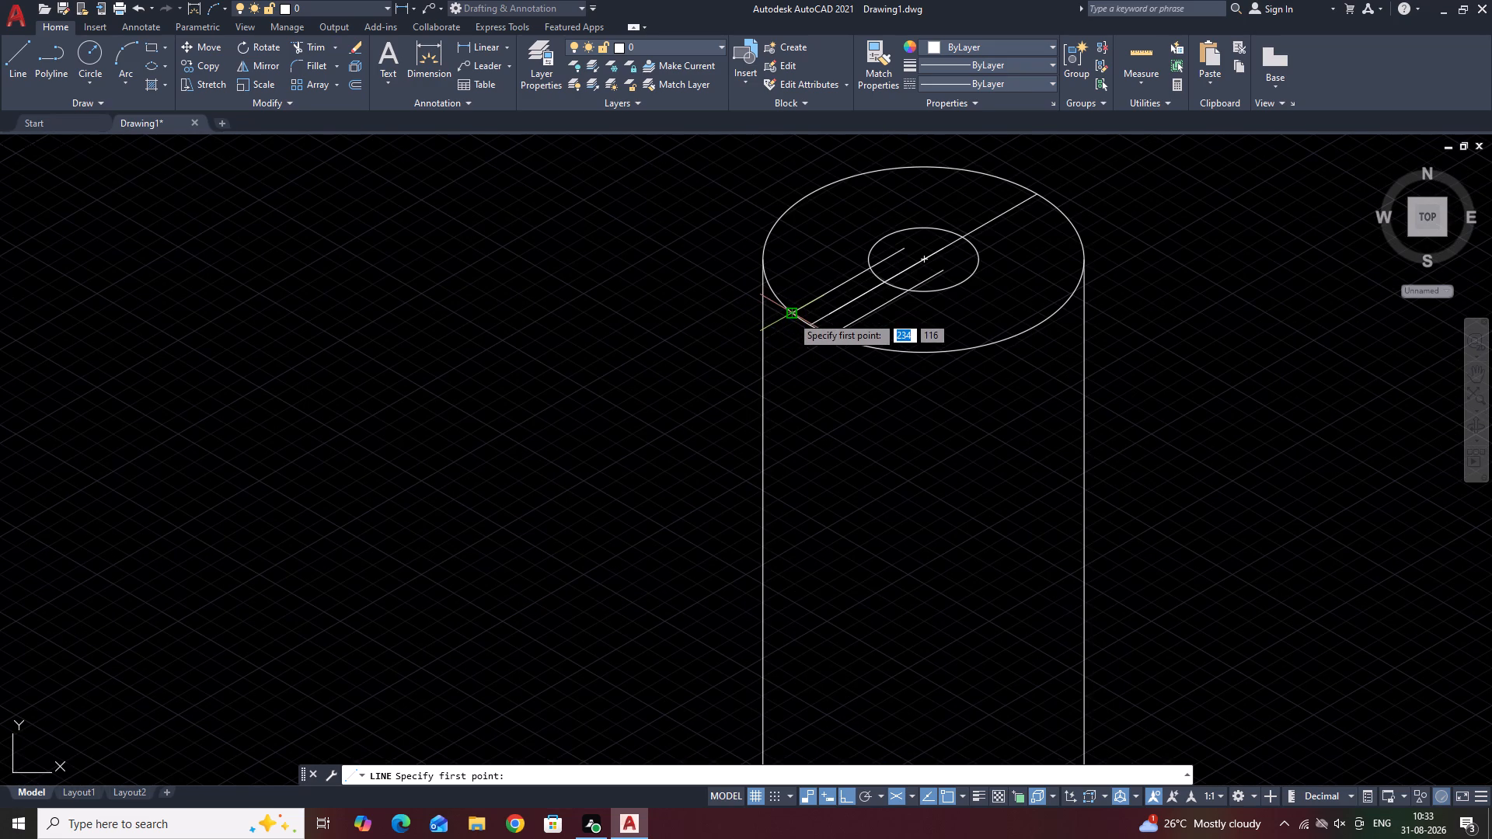
left_click(791, 315)
middle_click_drag(678, 490, 674, 274)
scroll(680, 284, "down", 2)
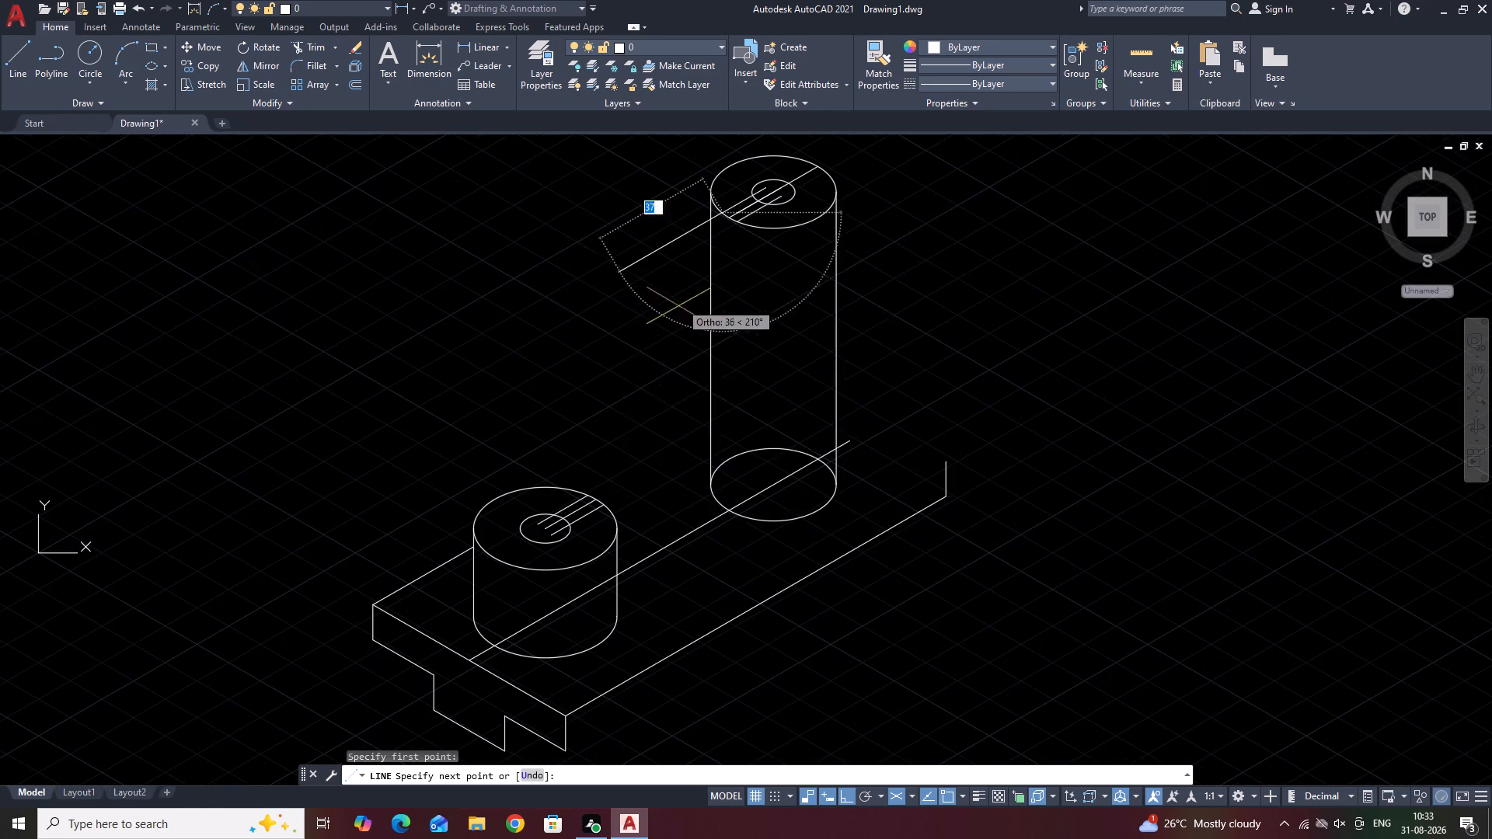
scroll(580, 503, "up", 2)
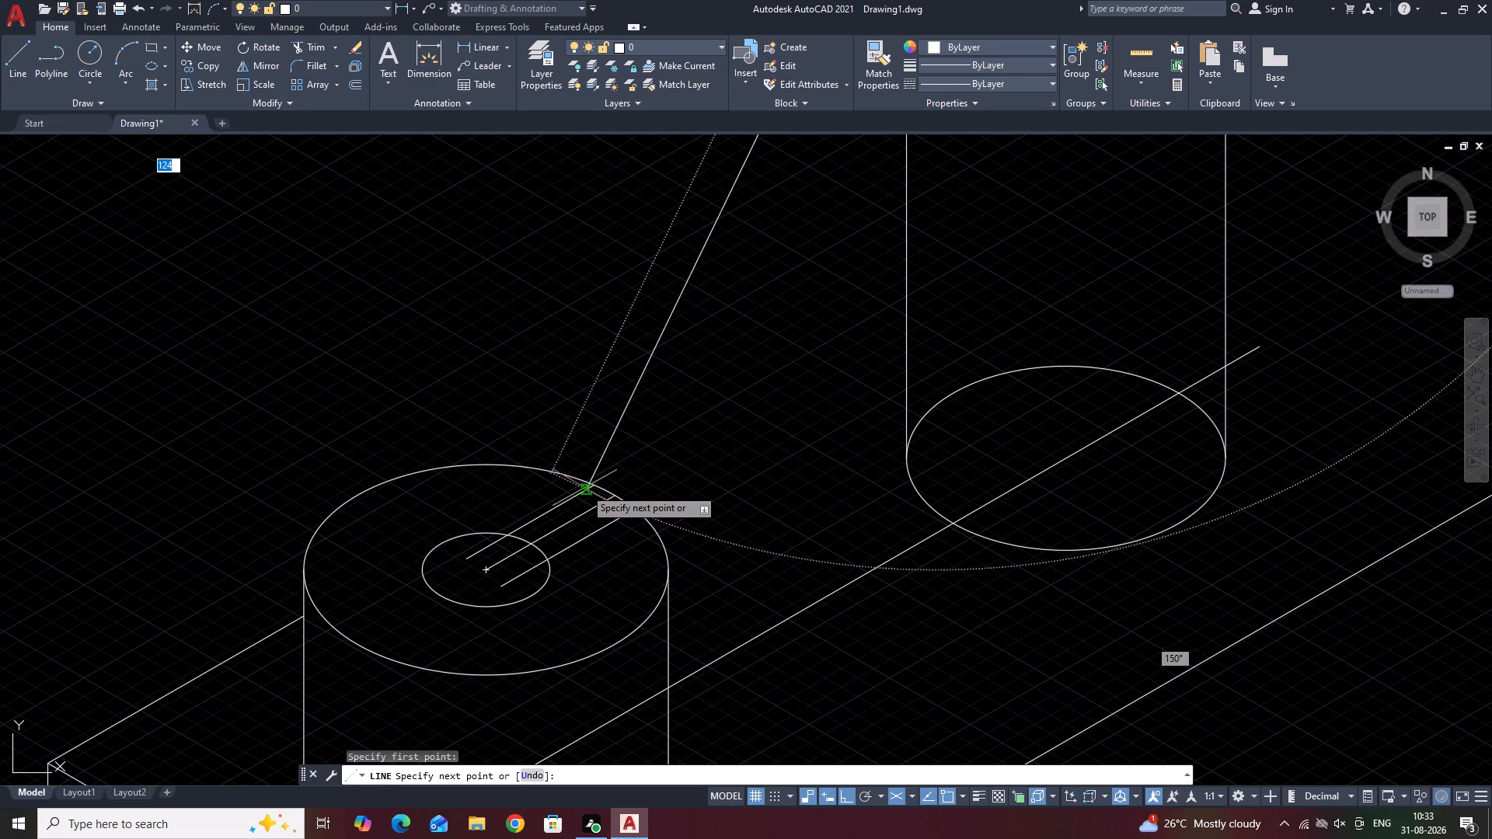
left_click(590, 487)
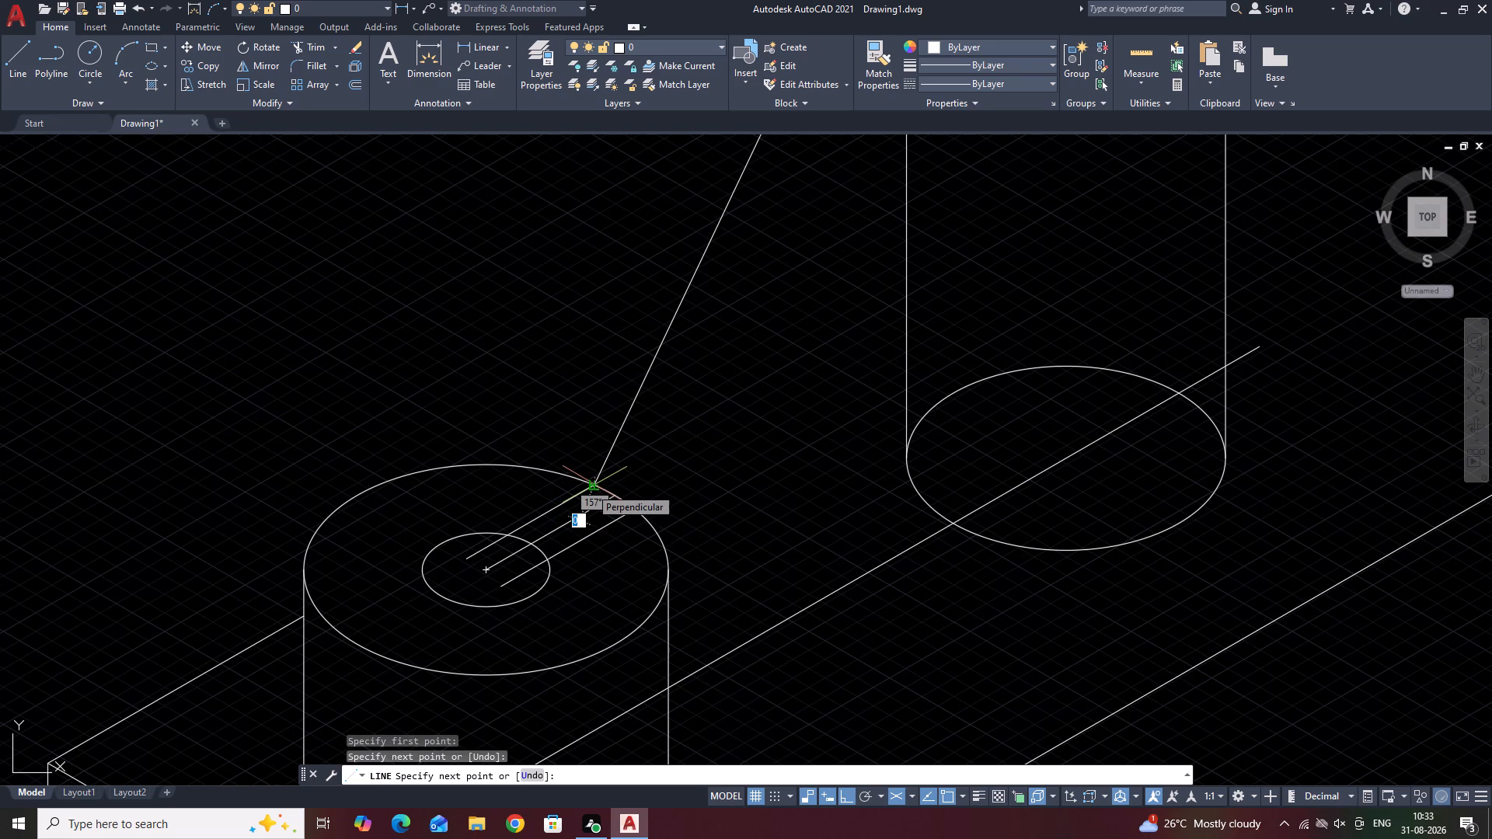
key("space")
Draw a second sloping line about 123 long from the boss's 330°-side slot line rim end to the matching rim end on the tall cylinder.
scroll(793, 398, "down", 3)
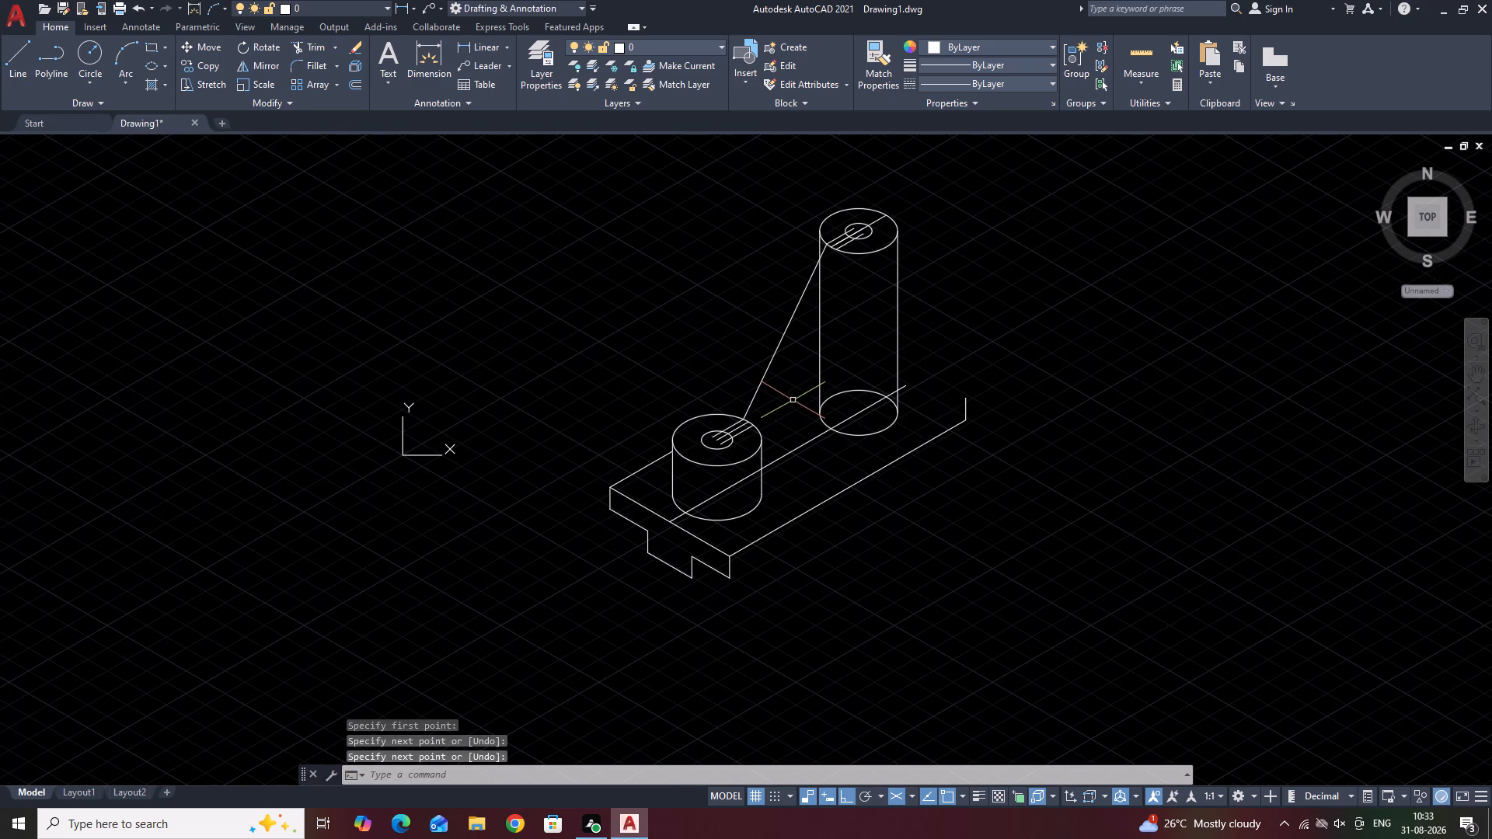
key("space")
scroll(786, 425, "up", 2)
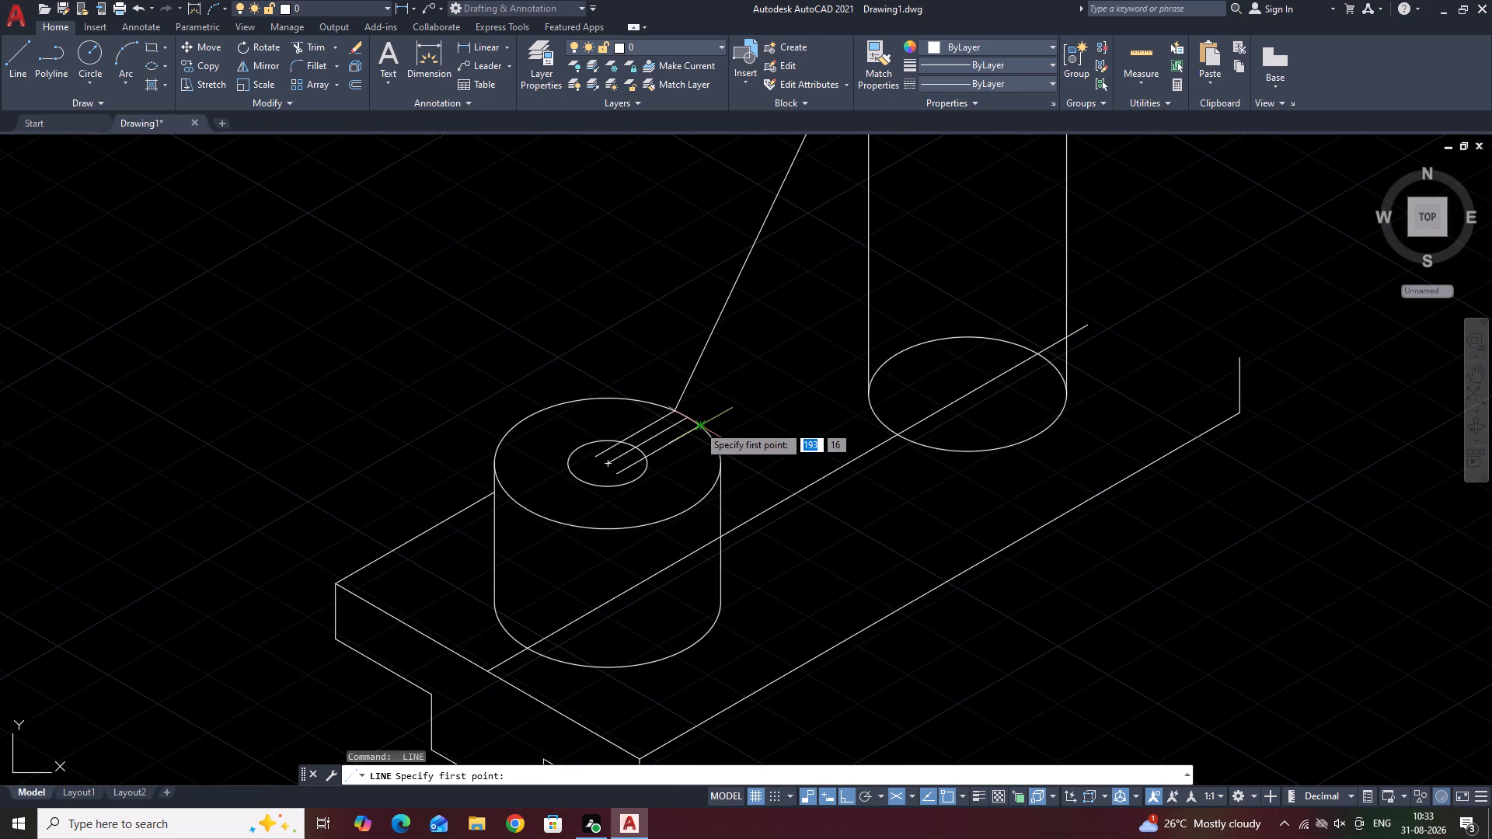
scroll(697, 421, "up", 2)
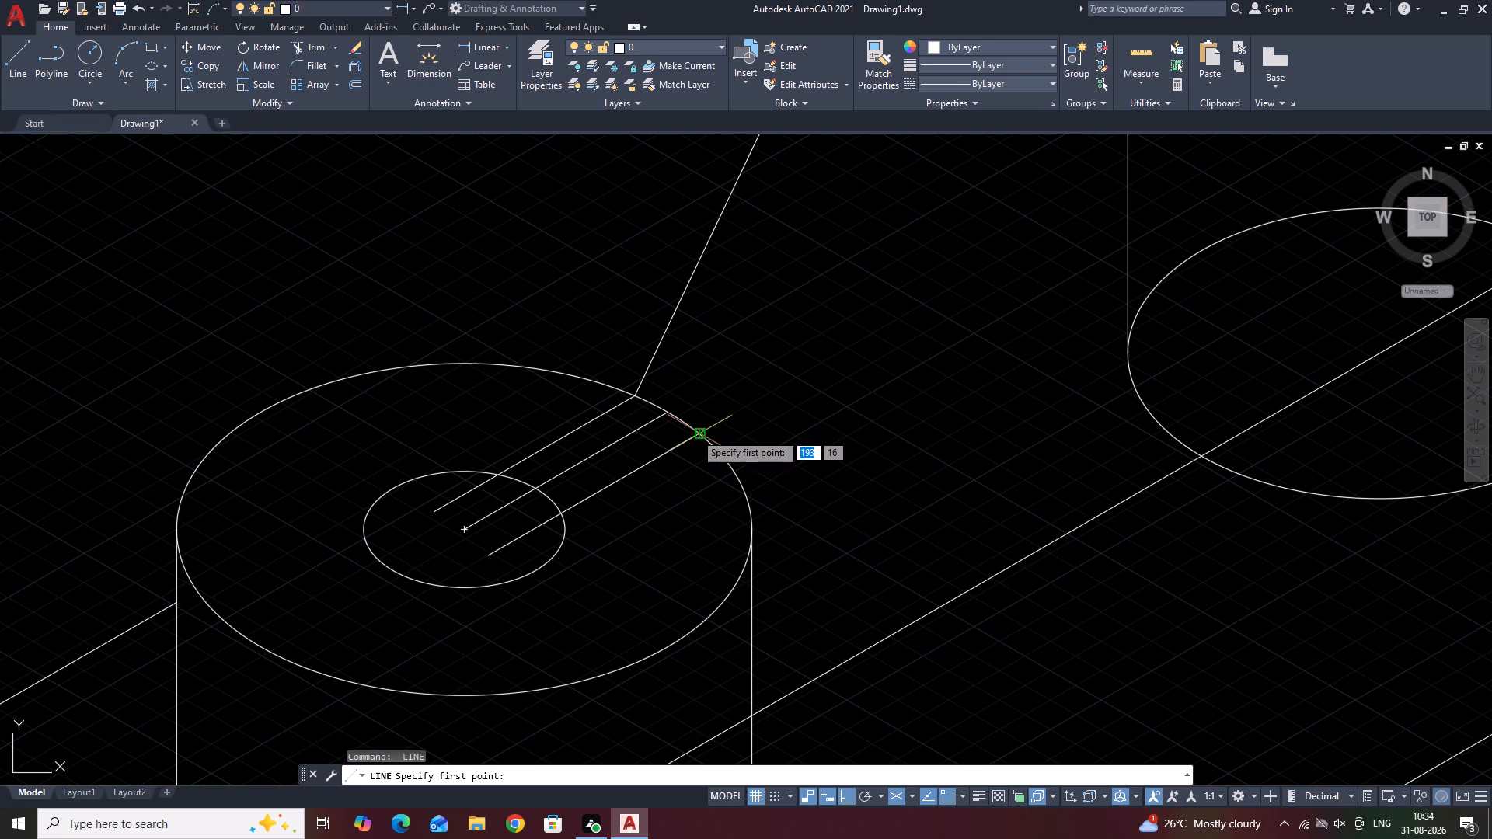
left_click(699, 435)
scroll(813, 308, "down", 3)
middle_click_drag(849, 259, 852, 277)
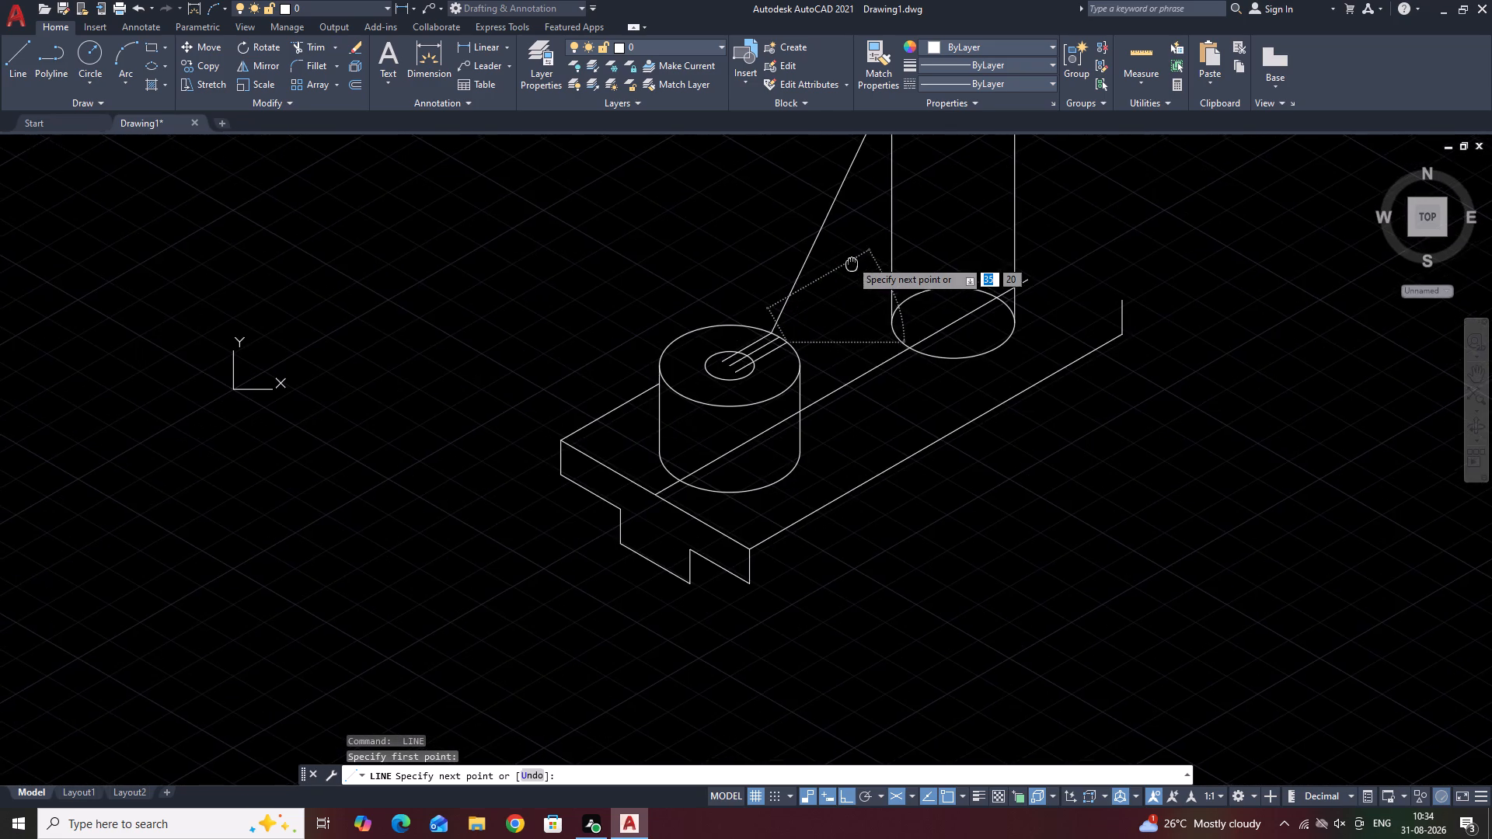
middle_click_drag(852, 277, 719, 576)
scroll(783, 395, "up", 2)
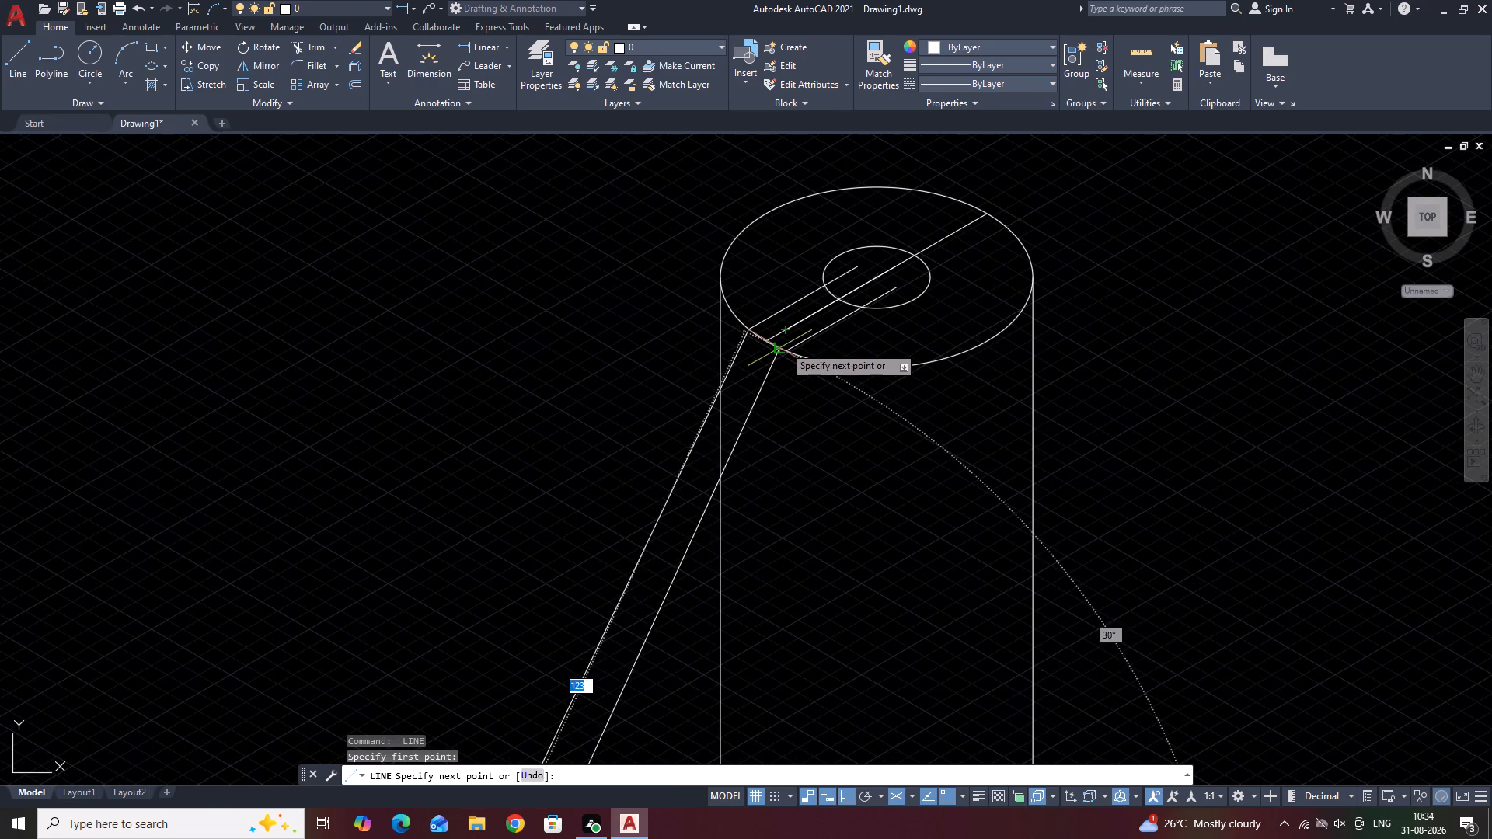
left_click(791, 350)
key("space")
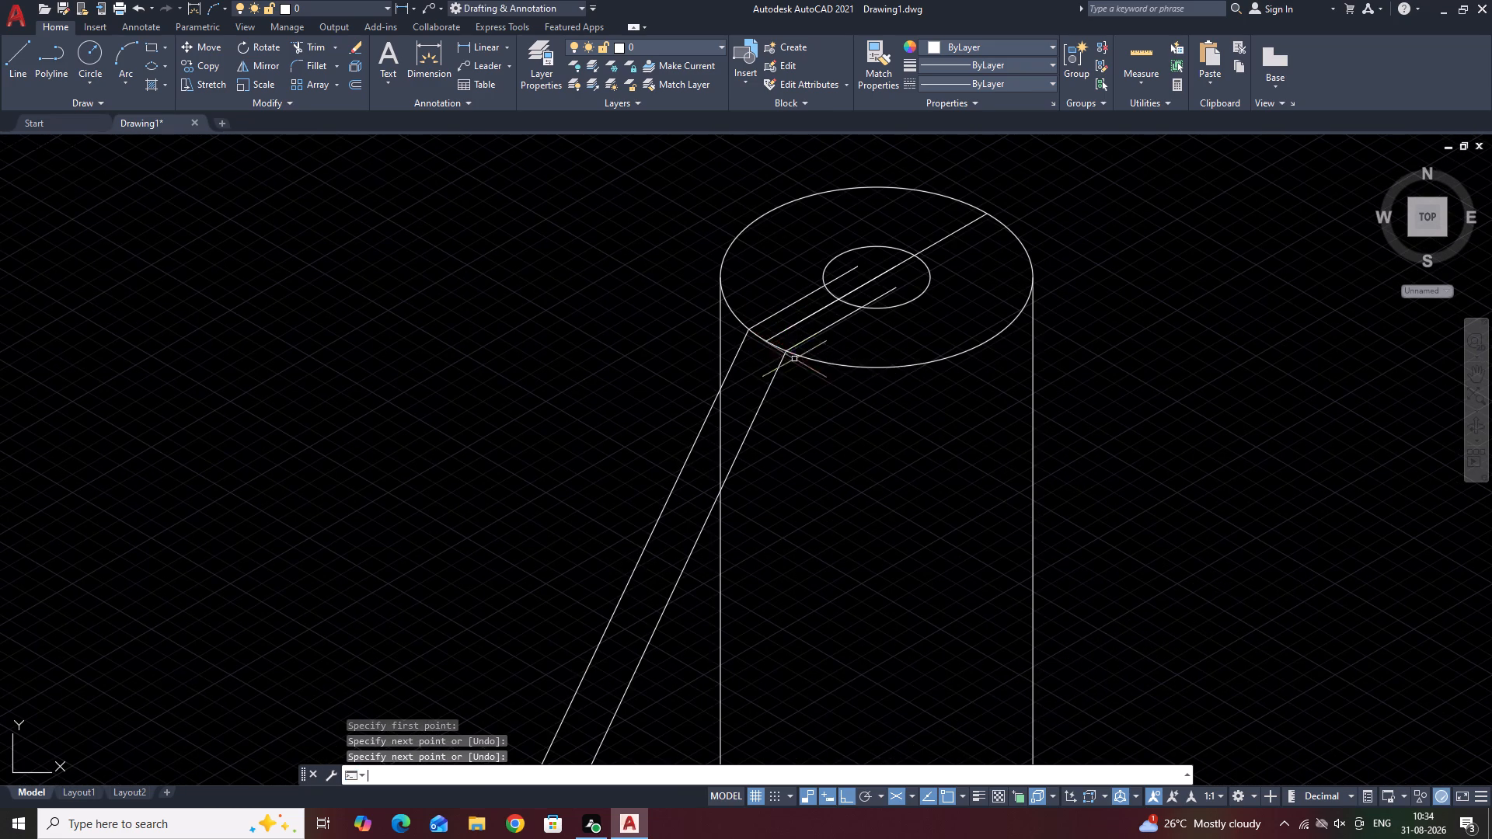
scroll(811, 396, "down", 2)
middle_click_drag(860, 493, 832, 434)
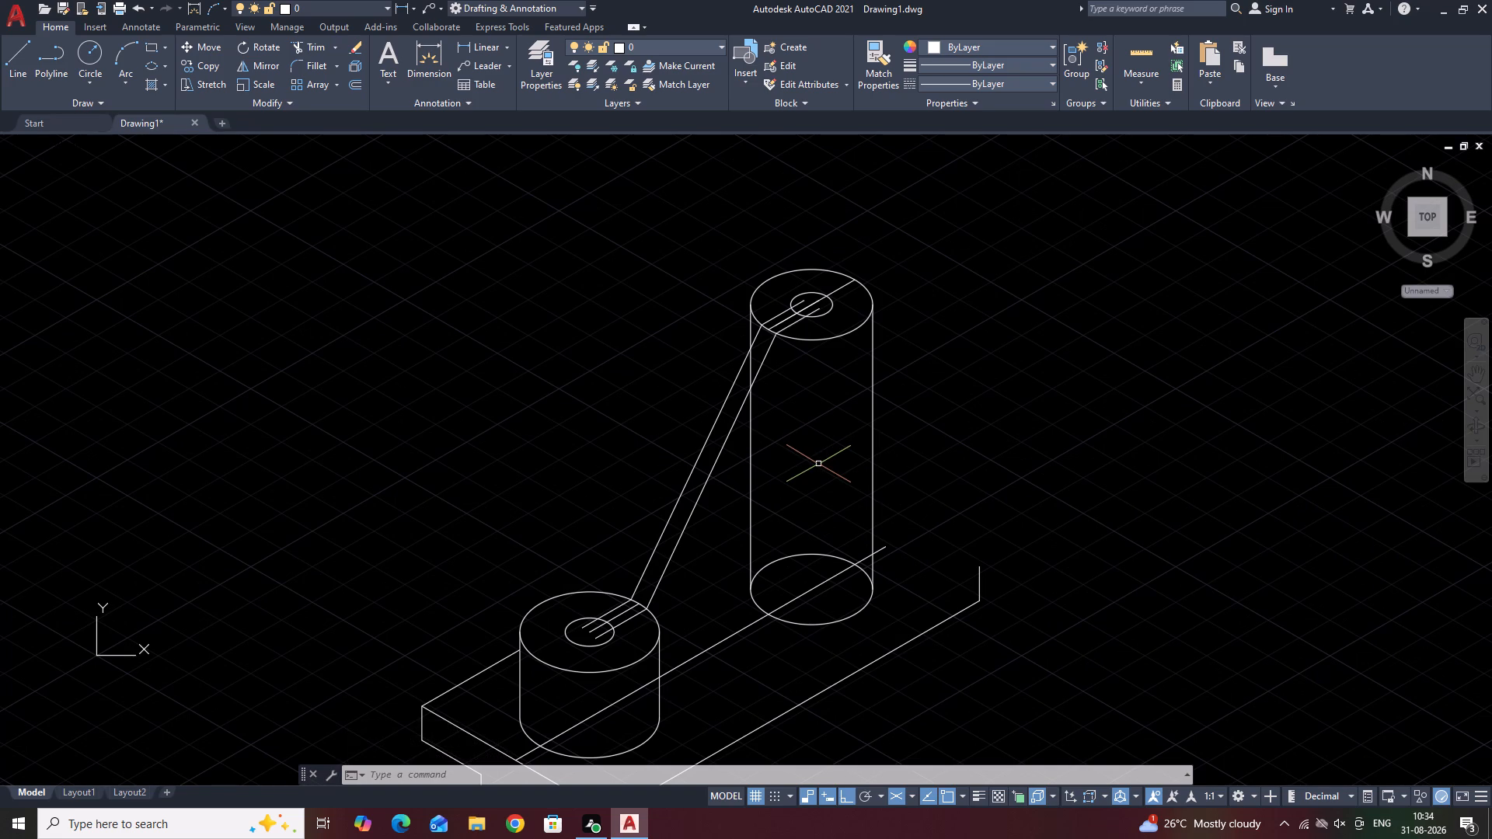
Trim the tall cylinder's rib-side vertical edge between the two sloping rib lines and below them.
left_click(314, 41)
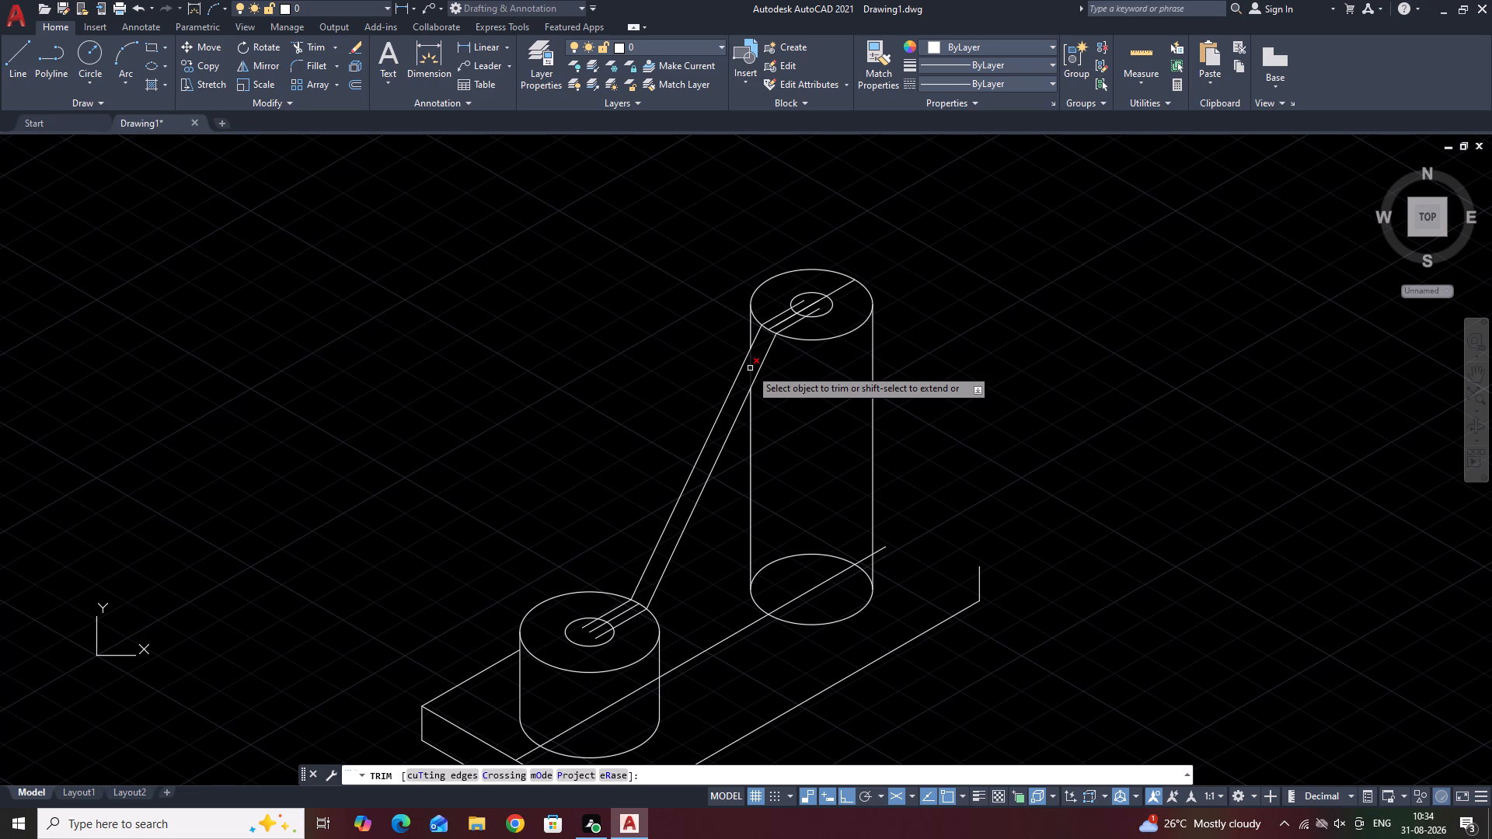
left_click(750, 368)
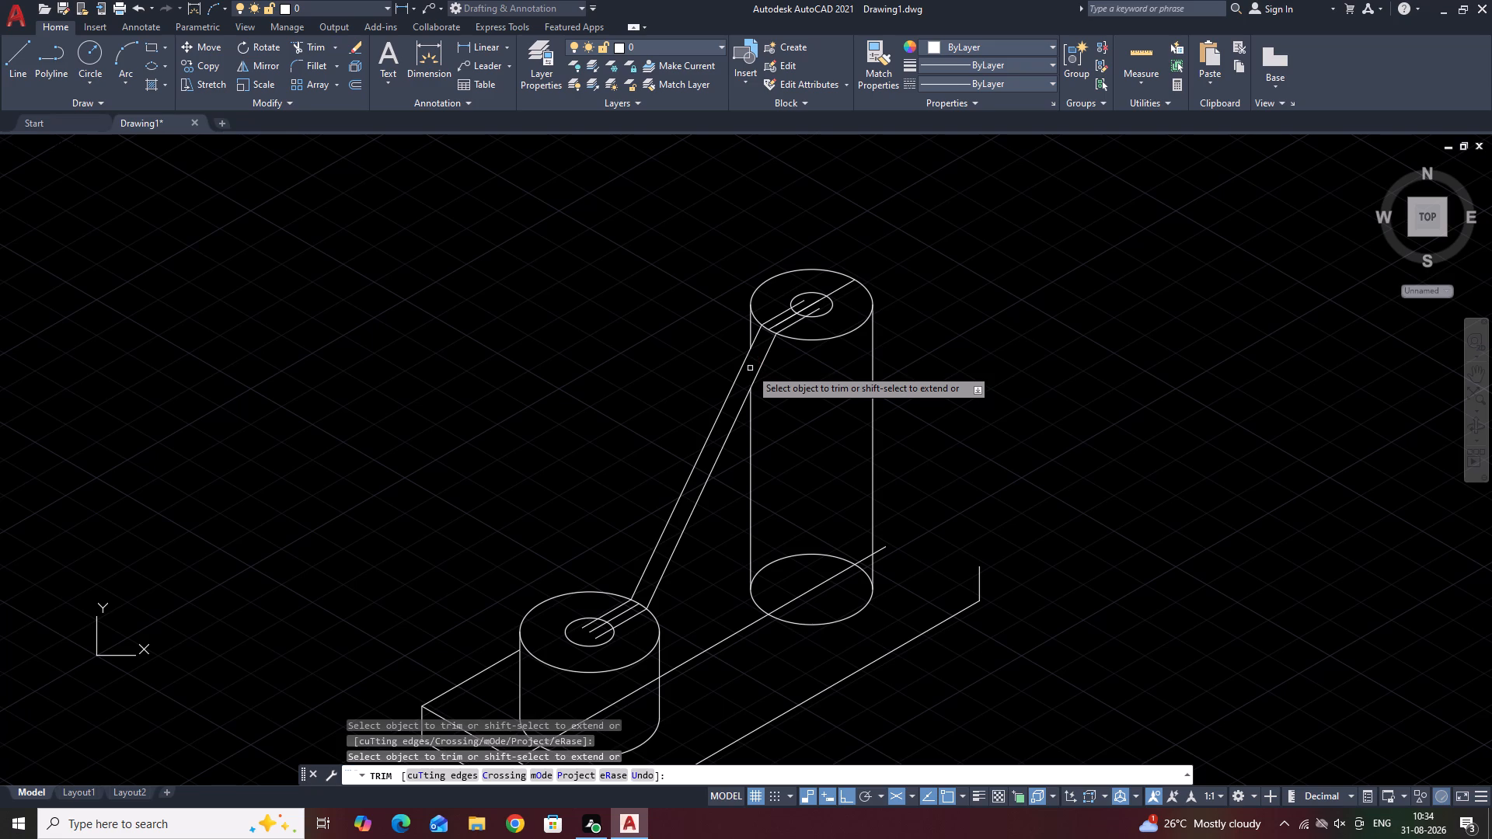
left_click(749, 444)
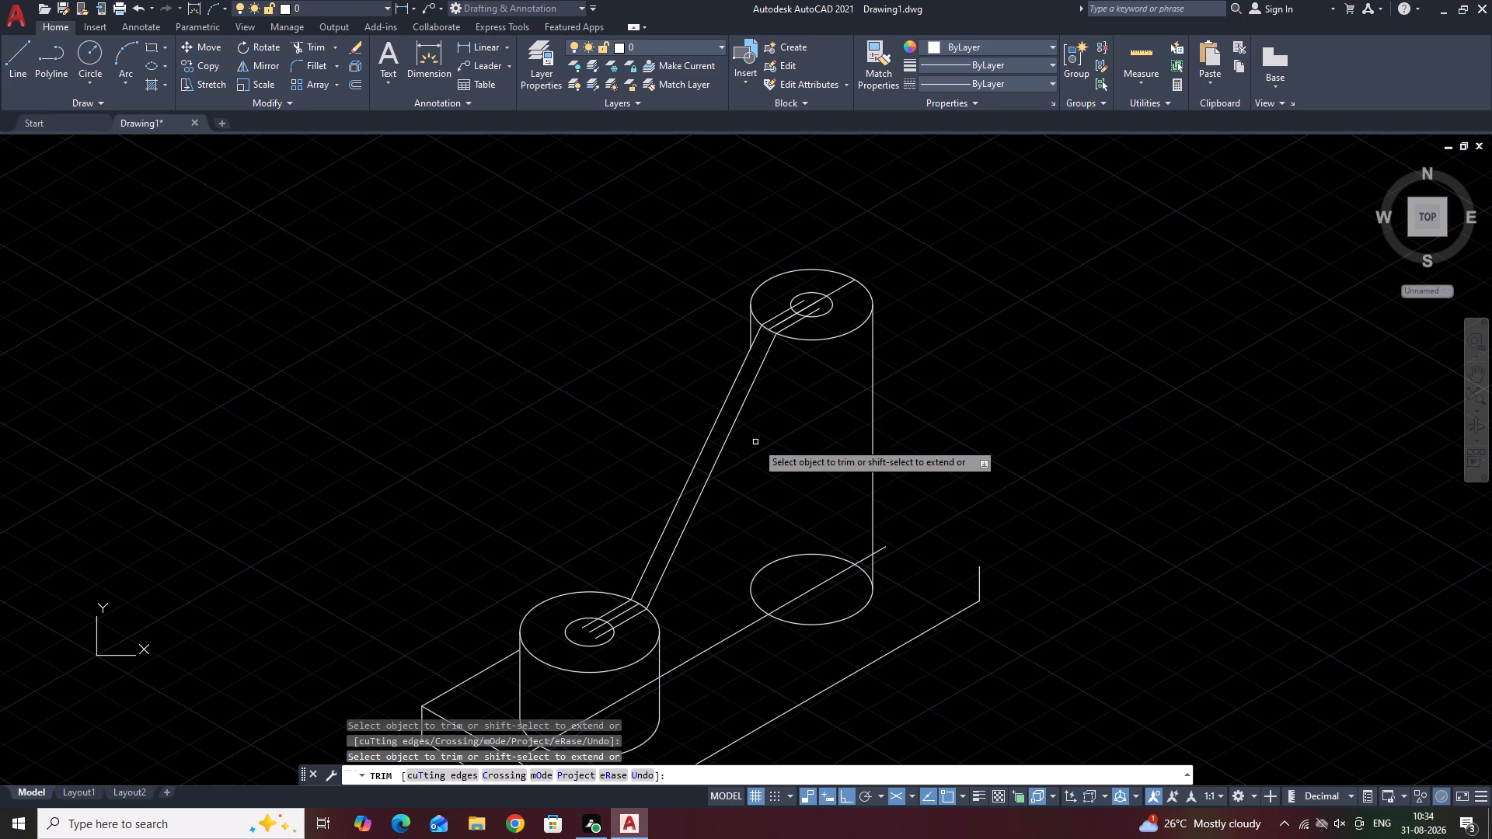
Trim away the slot lines and centre line across the tall cylinder's top face, both inside and outside its hole.
left_click(795, 325)
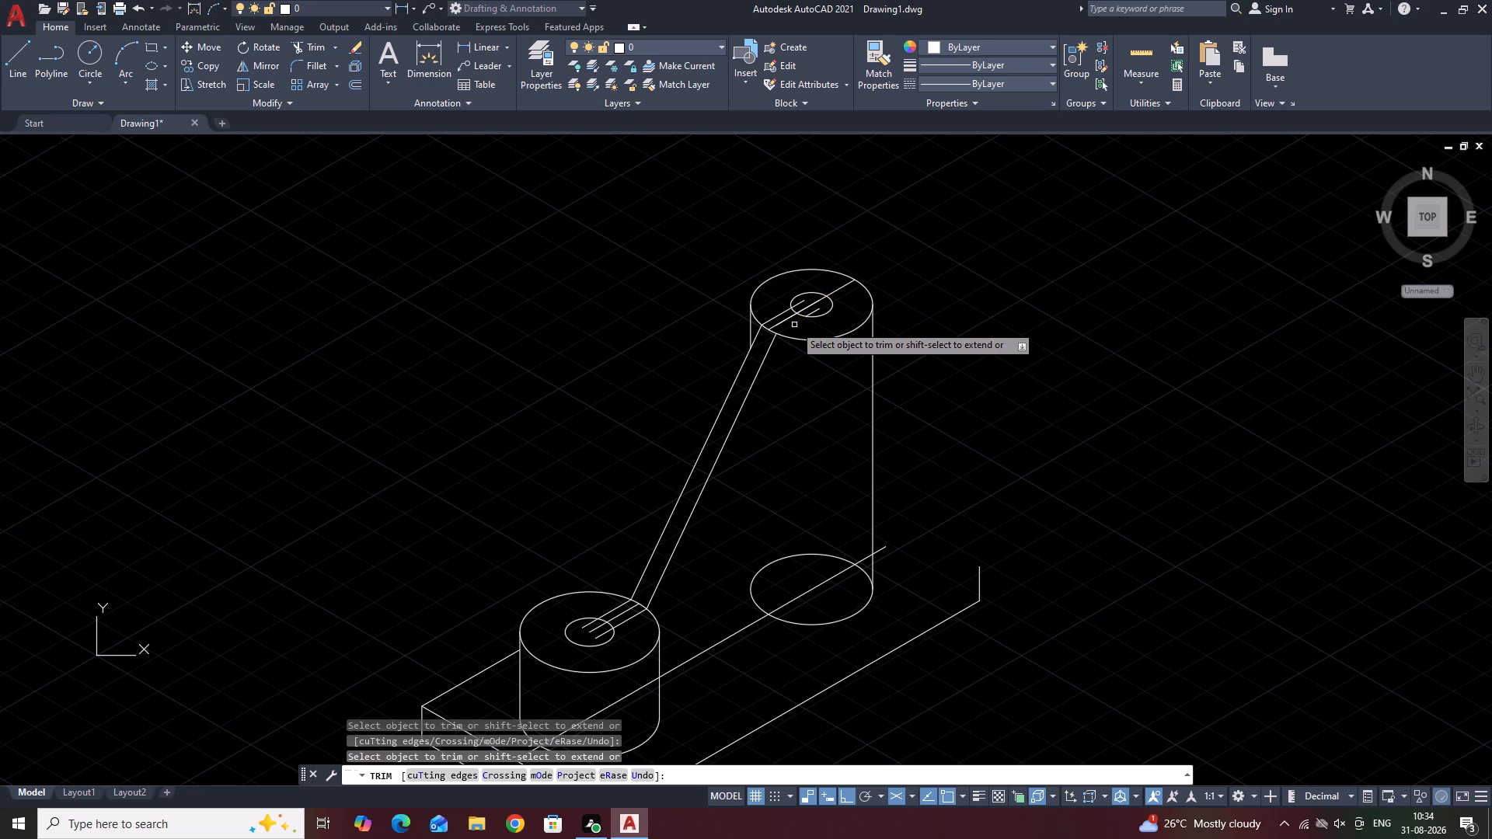
left_click(786, 319)
left_click(786, 319)
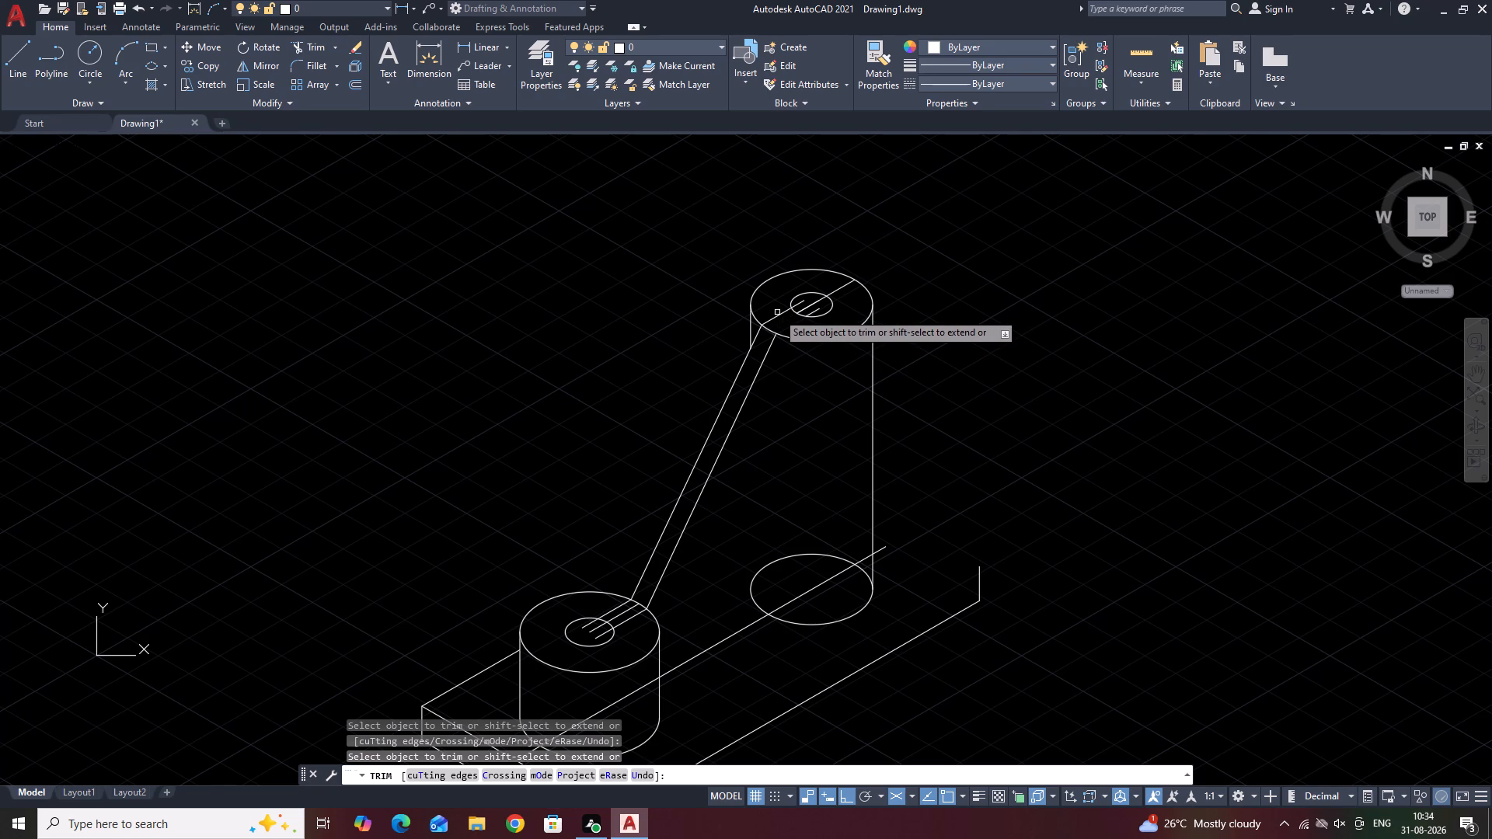
left_click(781, 315)
left_click(804, 304)
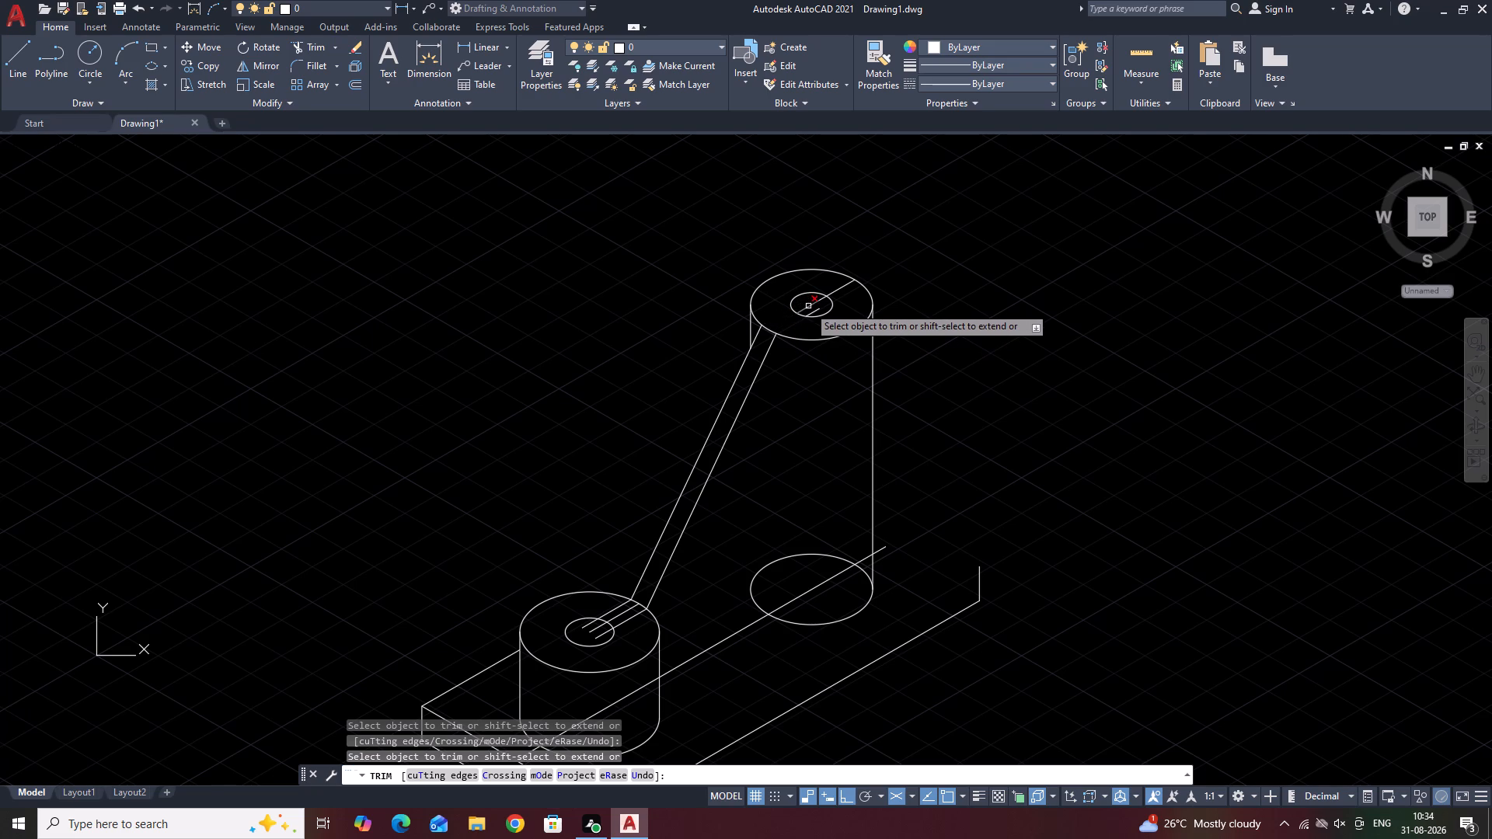
left_click(808, 306)
left_click(817, 309)
left_click(813, 305)
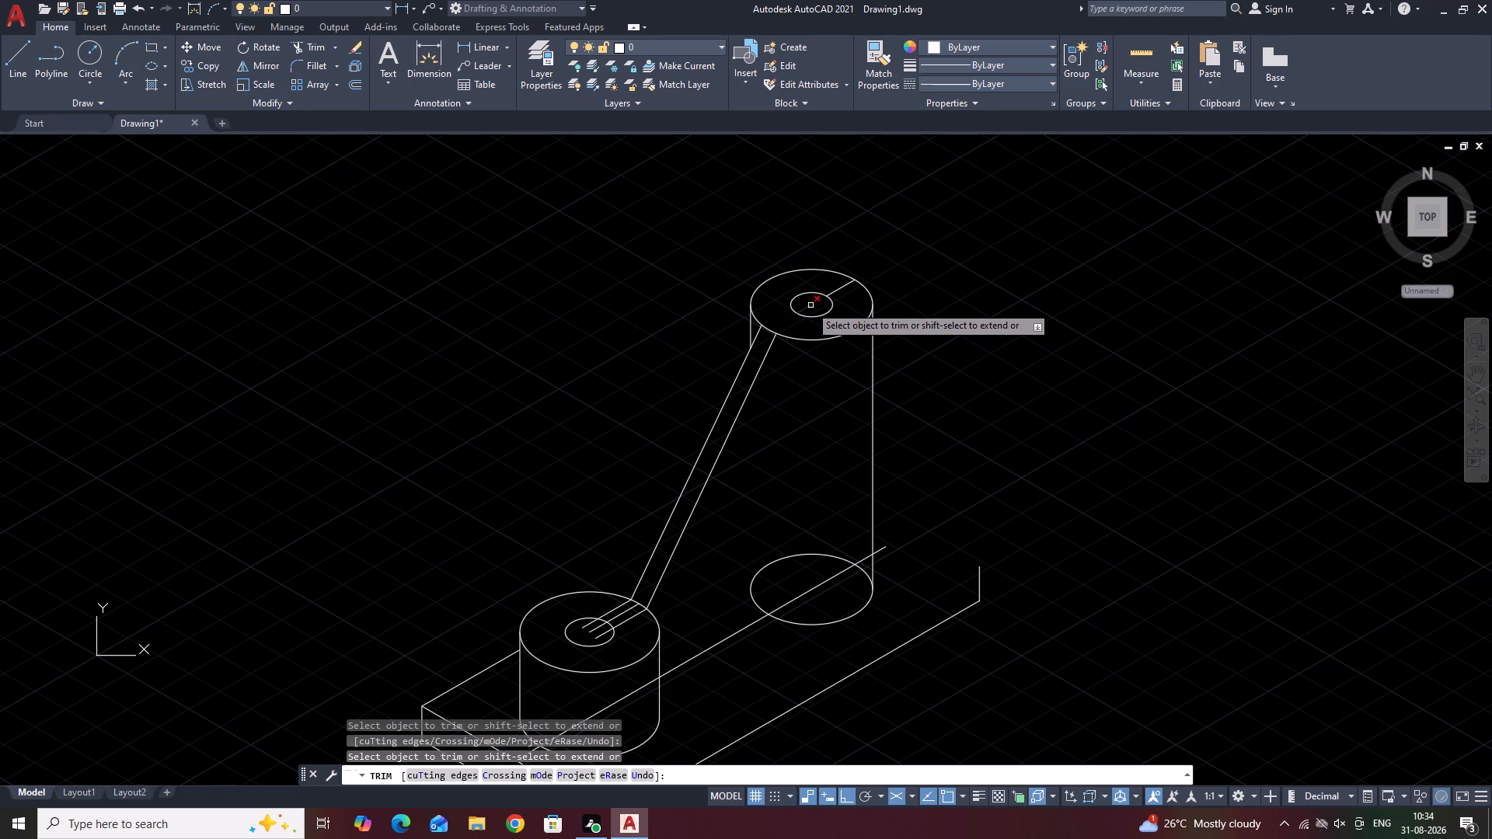
left_click(807, 306)
left_click(835, 292)
Trim away the two slot lines and the centre line on the boss's top face, including the pieces inside its hole.
scroll(649, 619, "up", 2)
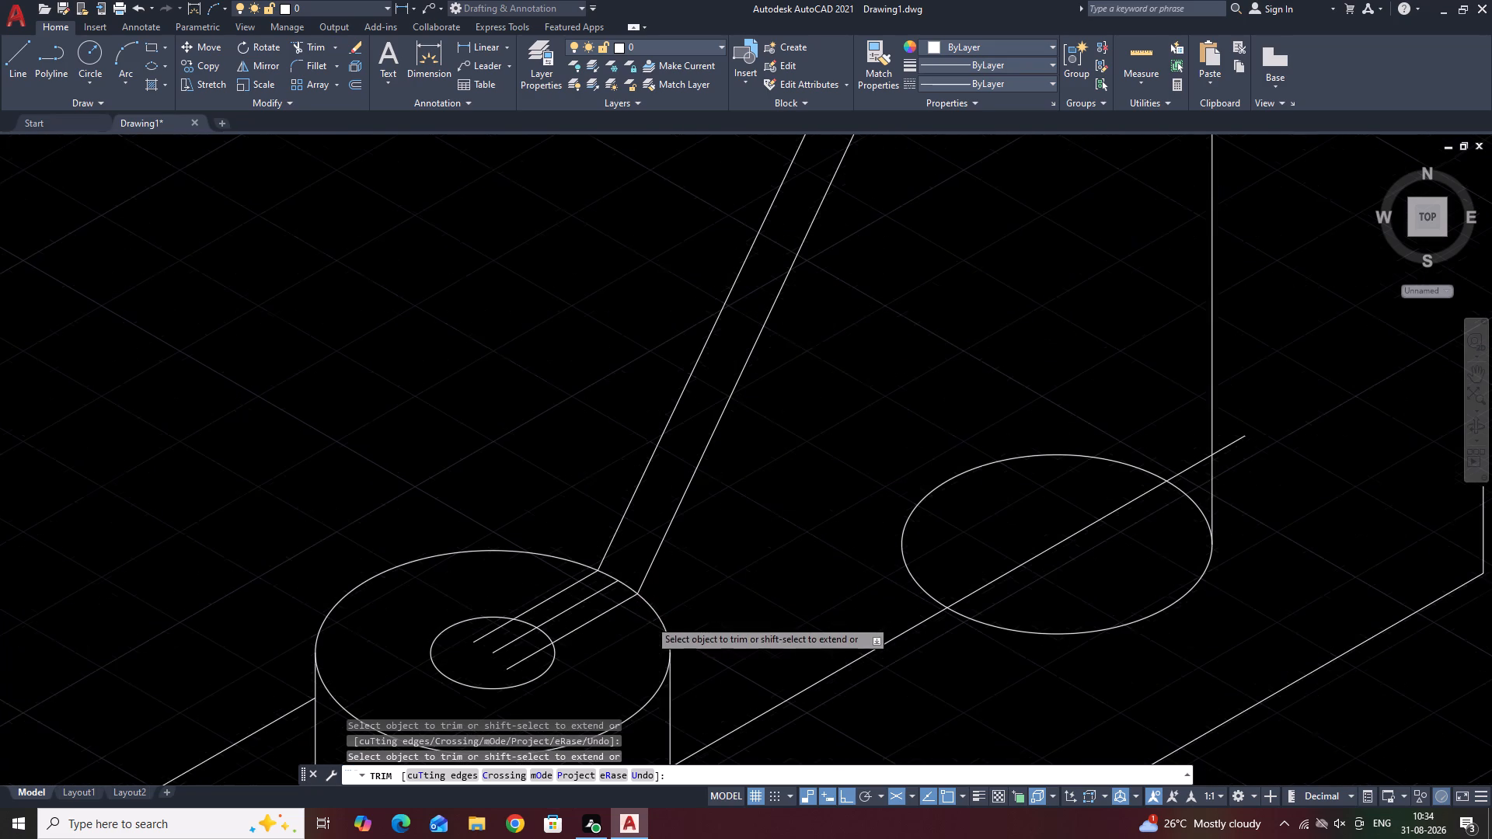
left_click_drag(538, 576, 602, 628)
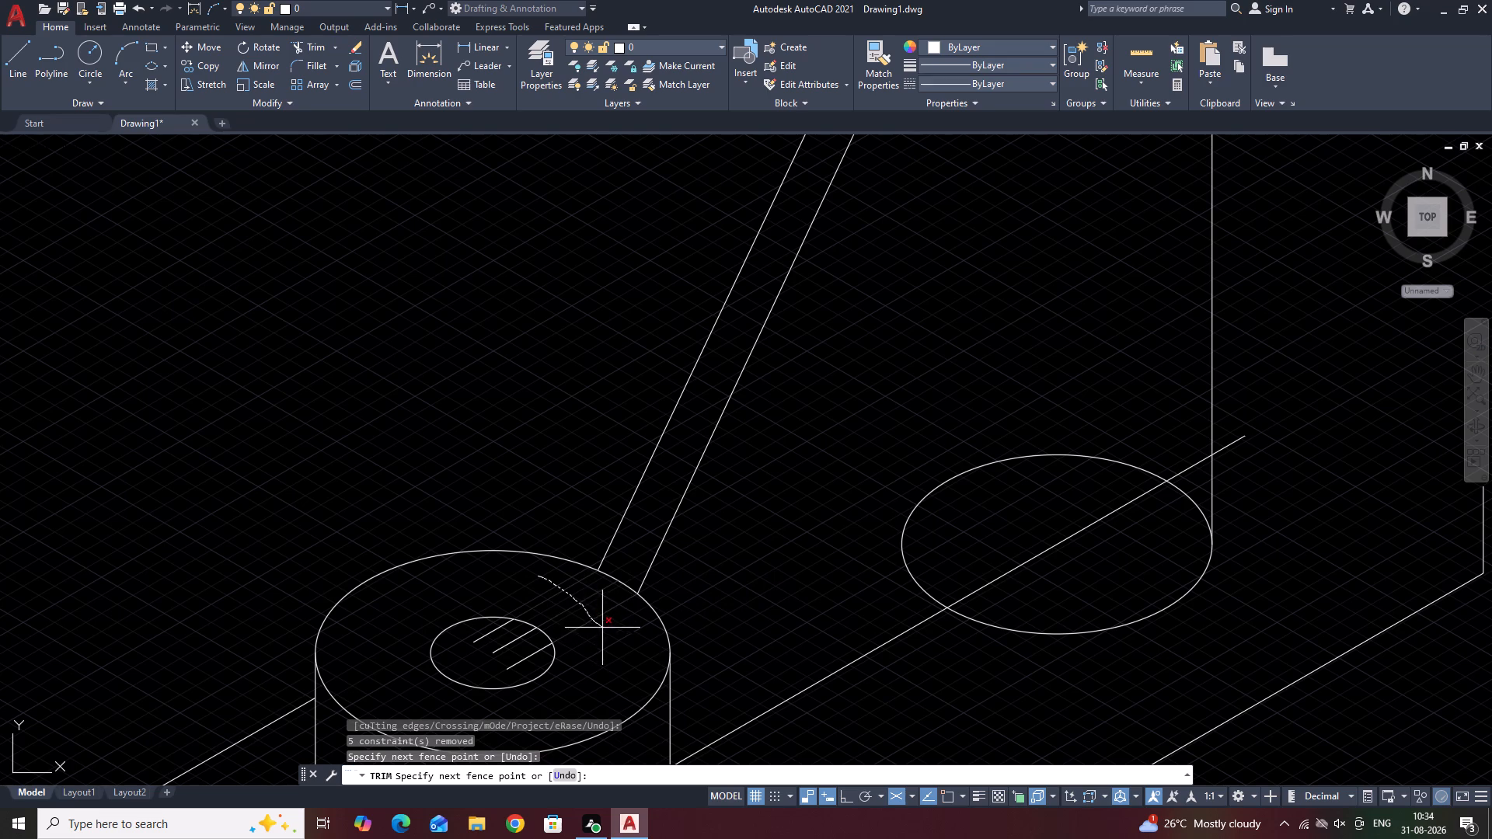
left_click_drag(602, 628, 604, 628)
left_click(498, 626)
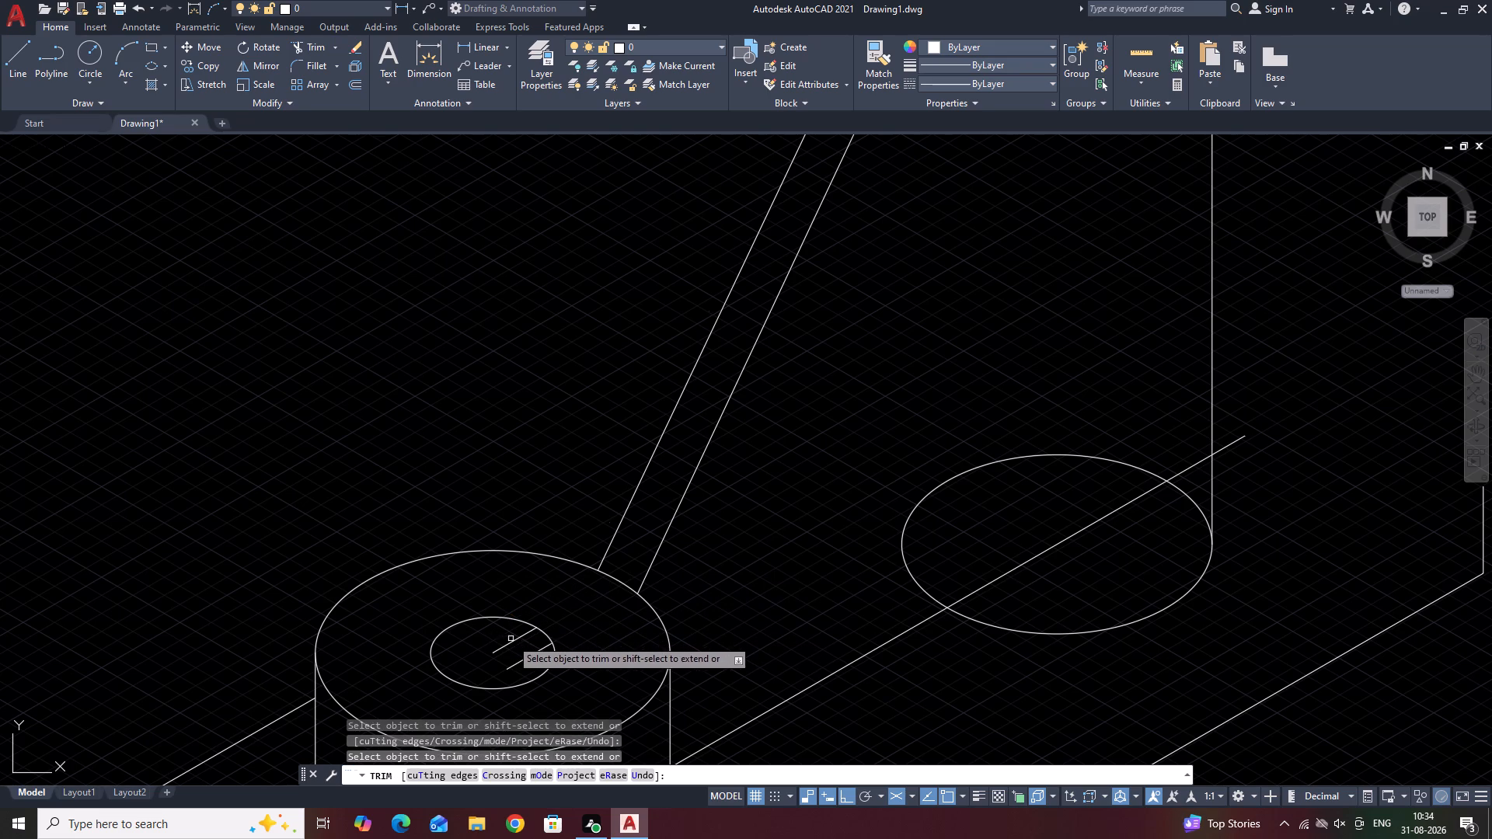
left_click(511, 639)
left_click(511, 639)
left_click(513, 639)
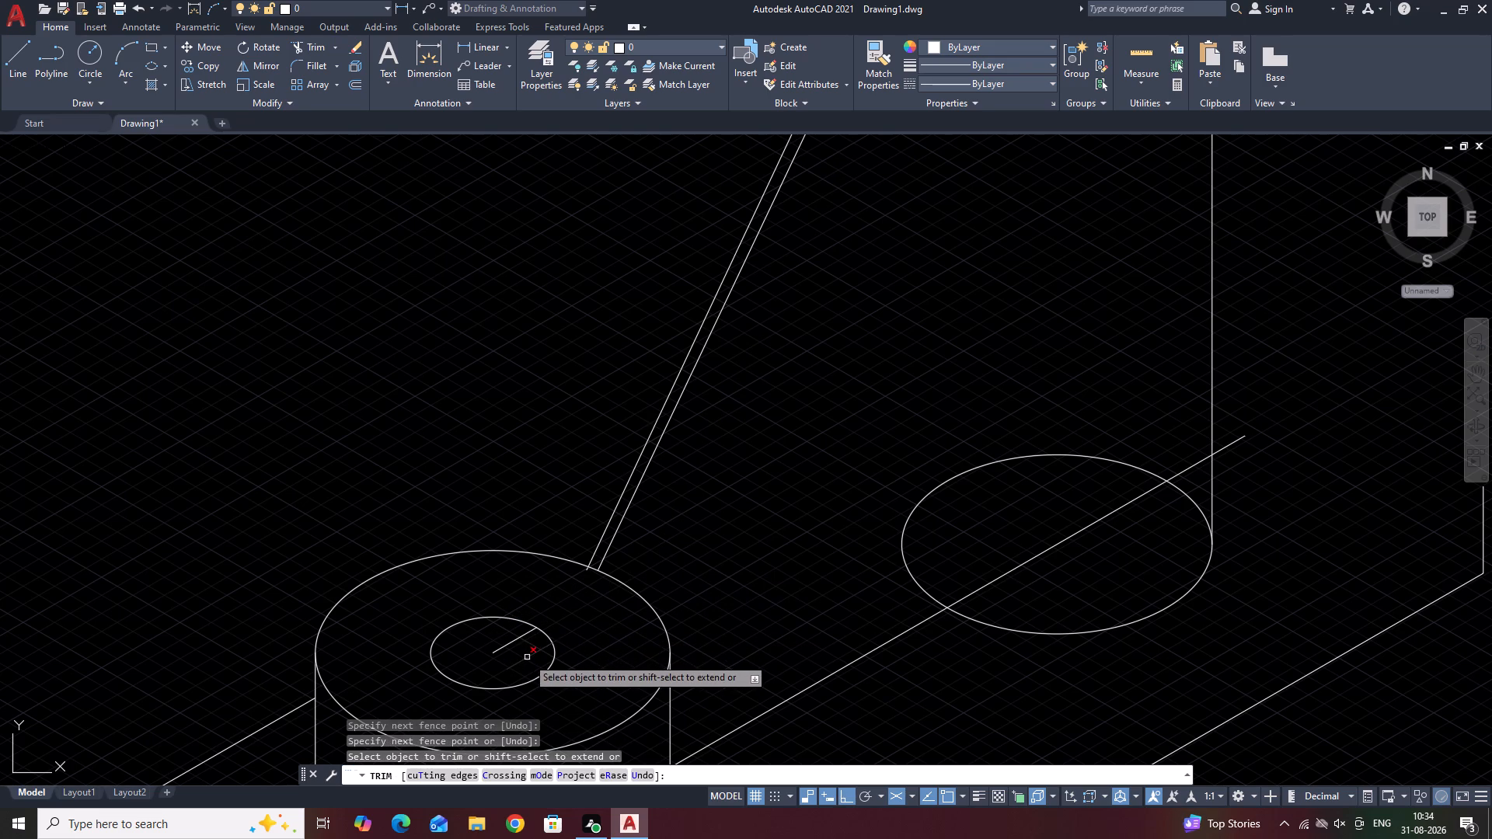
left_click(527, 657)
left_click(519, 639)
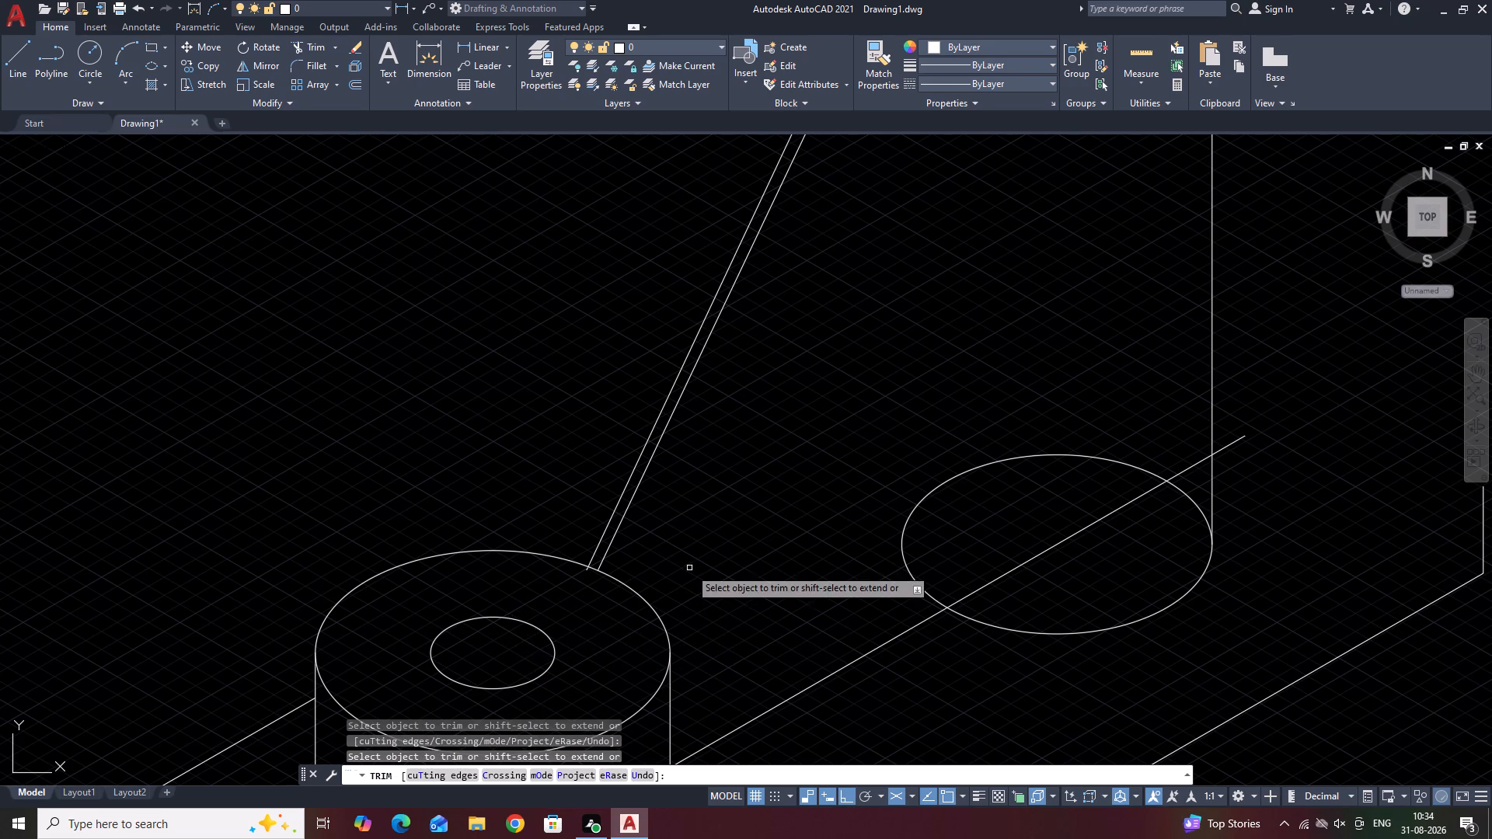
Trim the short piece of the tall cylinder's rib-side vertical edge that hangs below the outer sloping rib line.
scroll(689, 566, "up", 2)
scroll(707, 486, "down", 4)
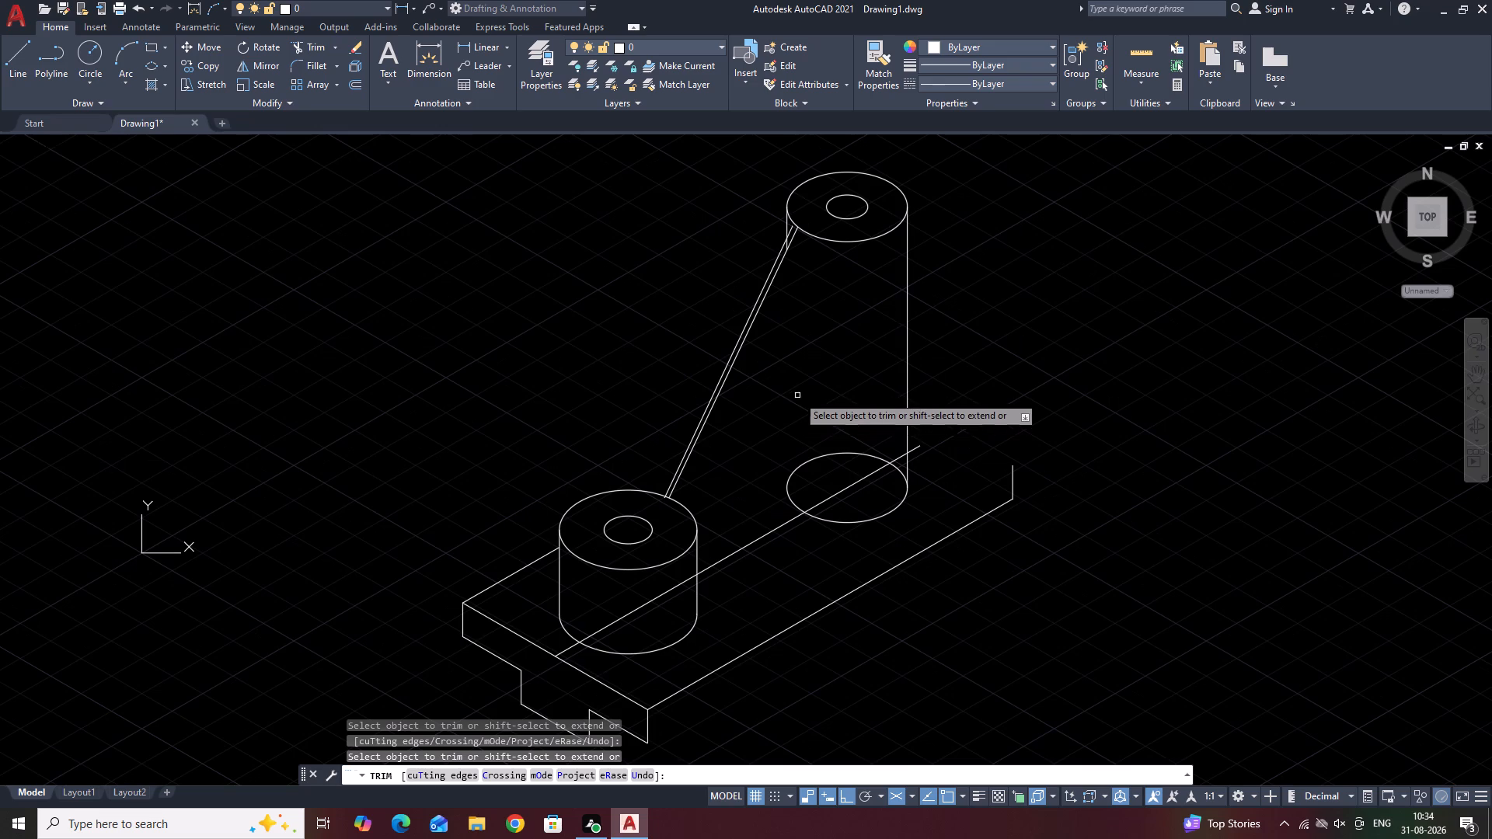
scroll(788, 285, "up", 1)
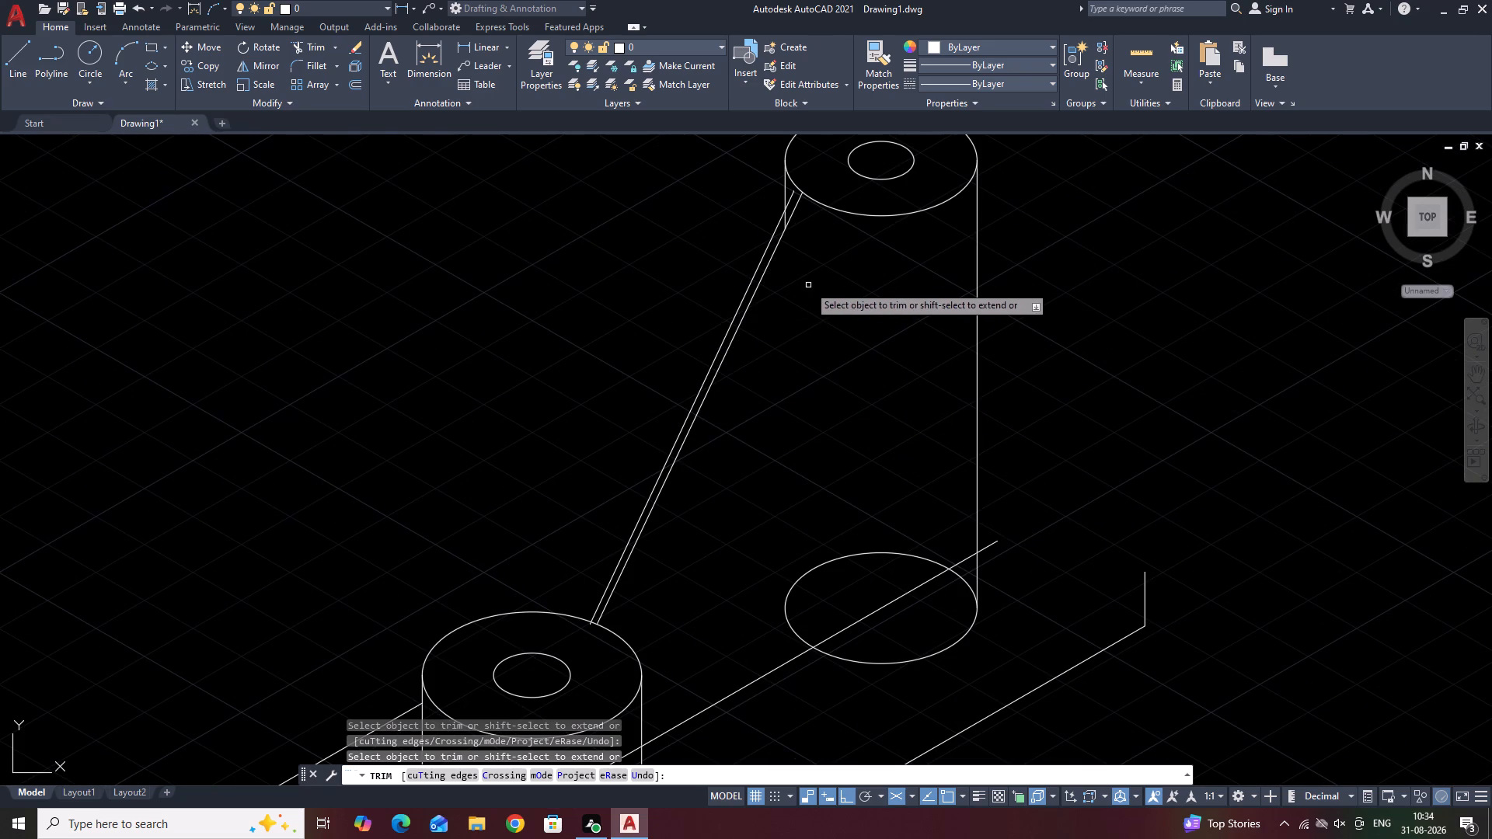
middle_click_drag(809, 285, 782, 456)
scroll(777, 454, "up", 1)
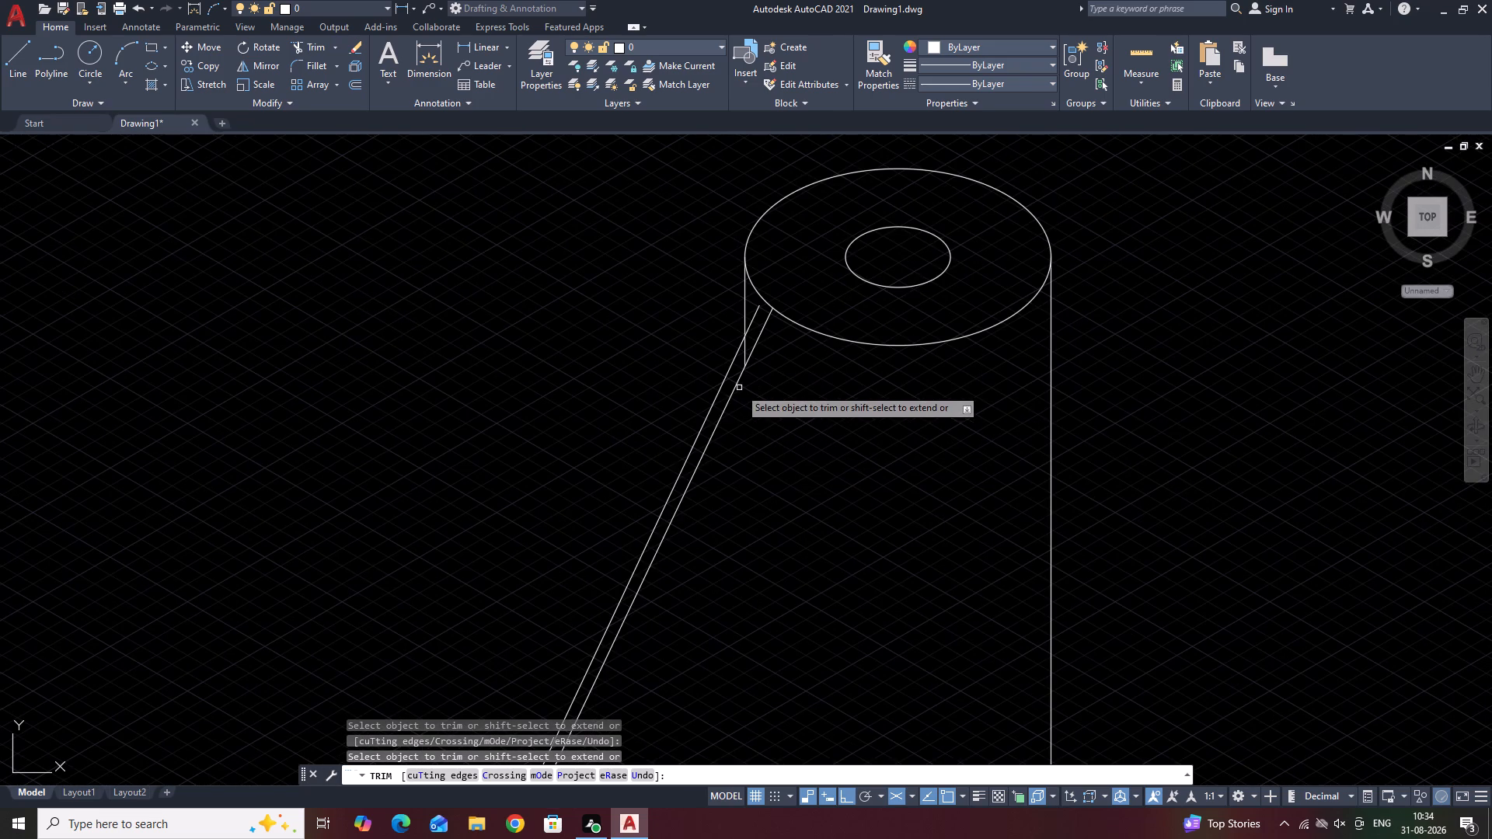
left_click(743, 357)
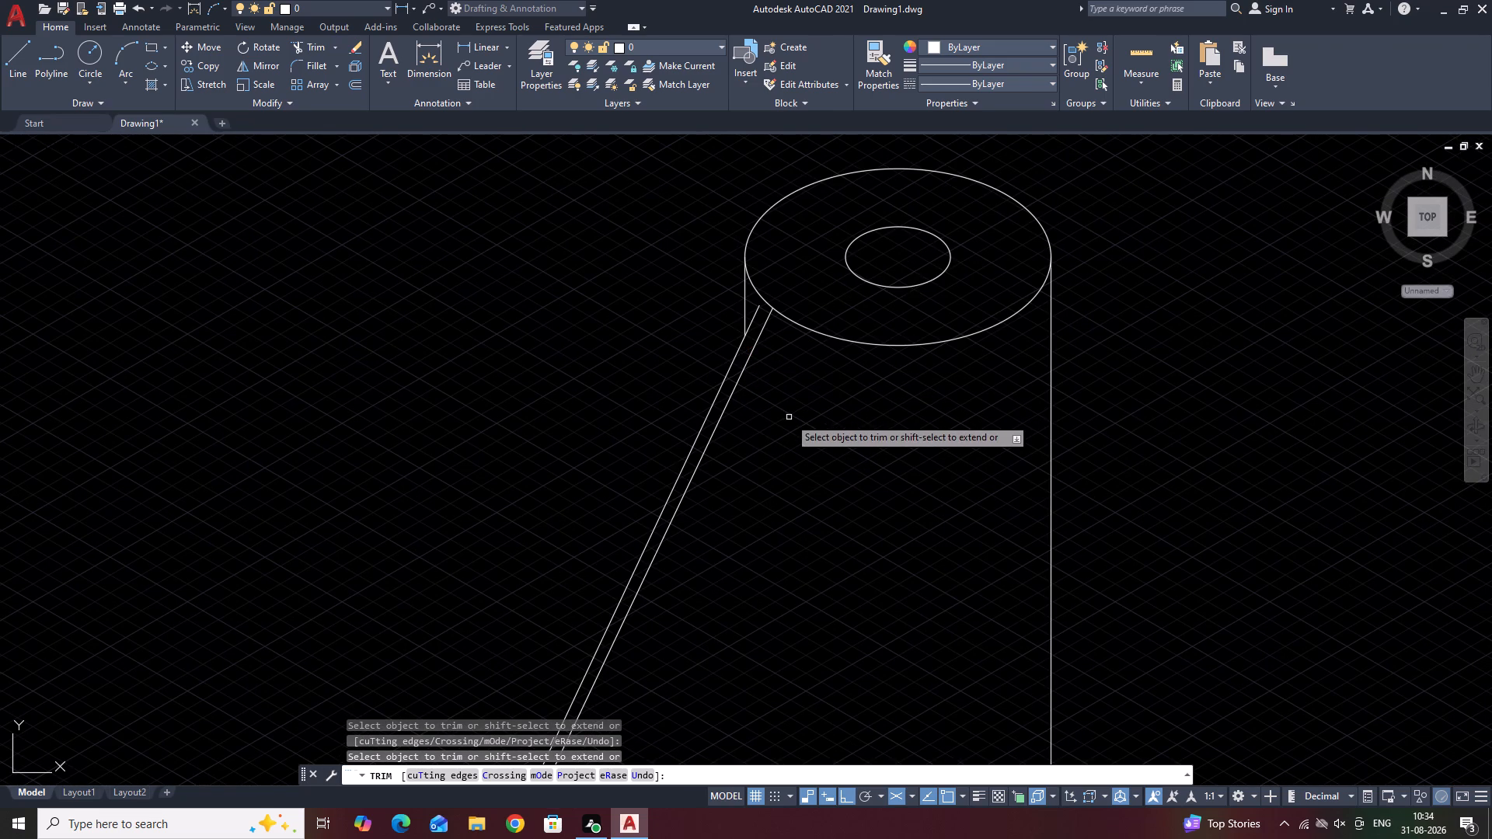
key("space")
Extend the upper end of the outer sloping rib line to the tall cylinder's top circle.
type("EX")
left_click(841, 427)
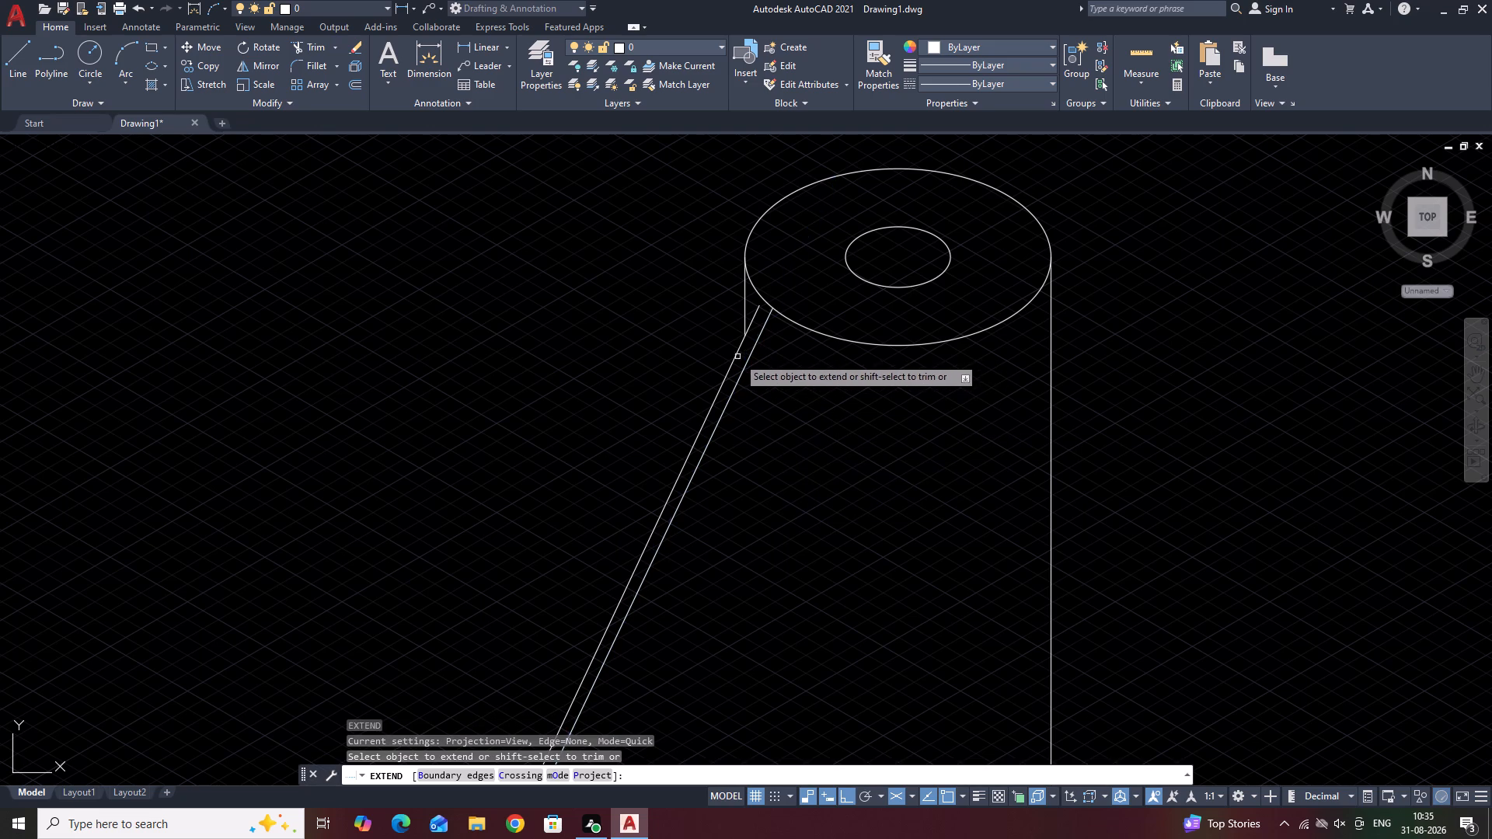
left_click(734, 357)
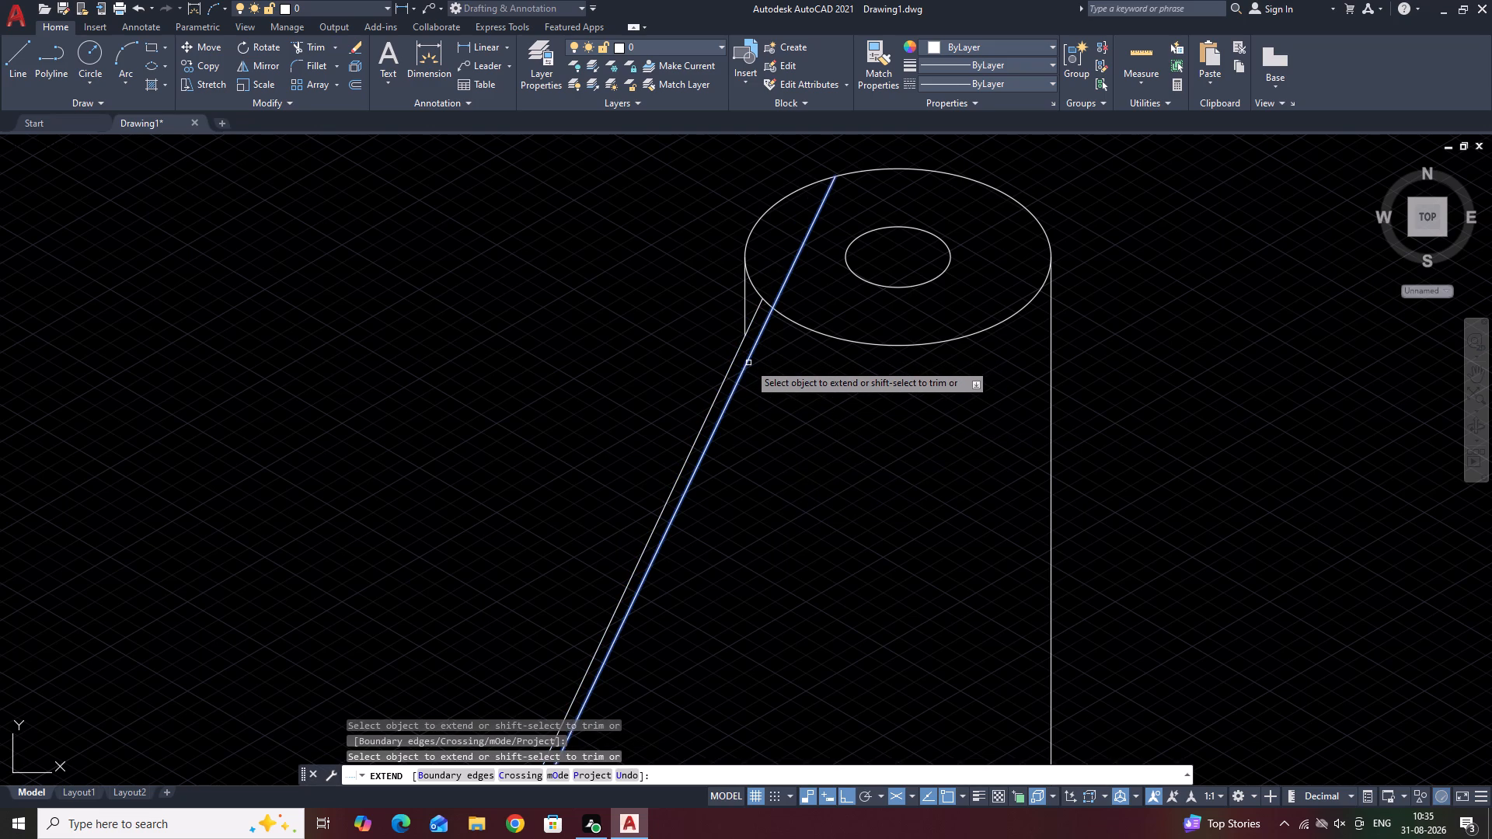
Trim the lower end of the outer sloping rib line where it overhangs the boss's top circle.
scroll(695, 373, "down", 1)
middle_click_drag(731, 498, 843, 360)
scroll(731, 498, "down", 1)
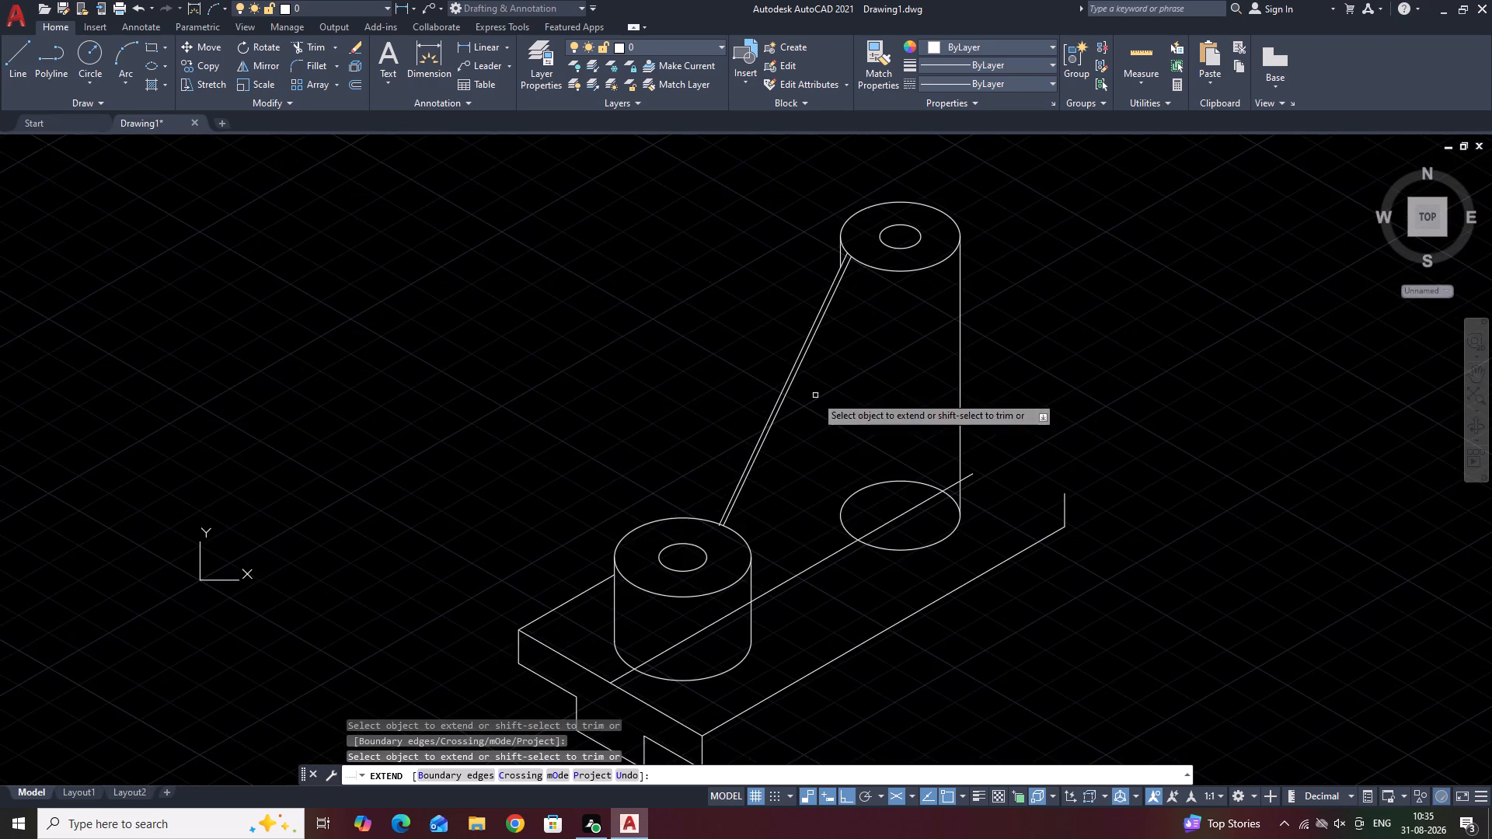
scroll(612, 543, "up", 4)
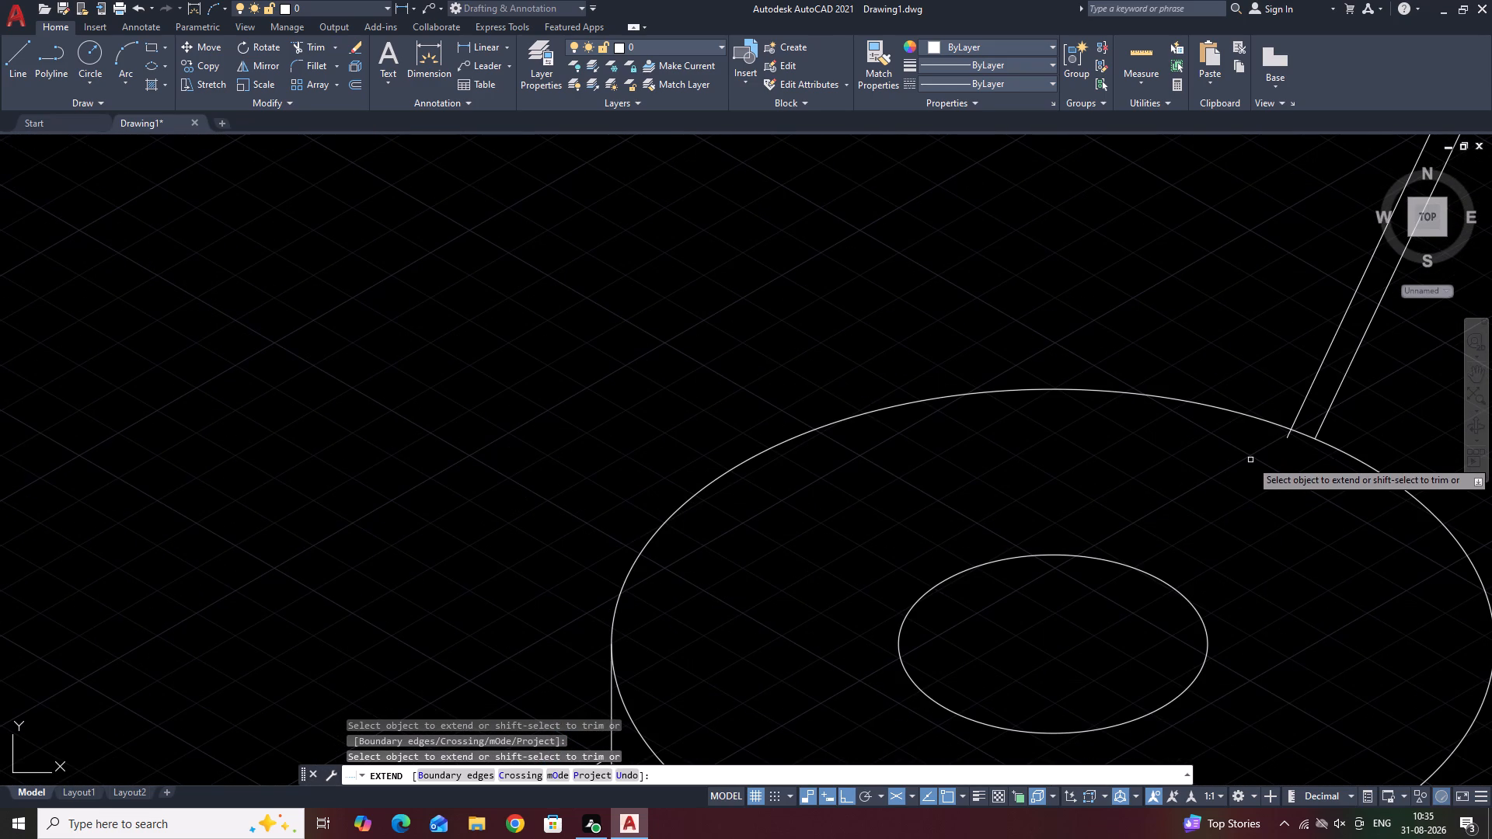
left_click(1287, 437, "shift")
scroll(1268, 465, "up", 1)
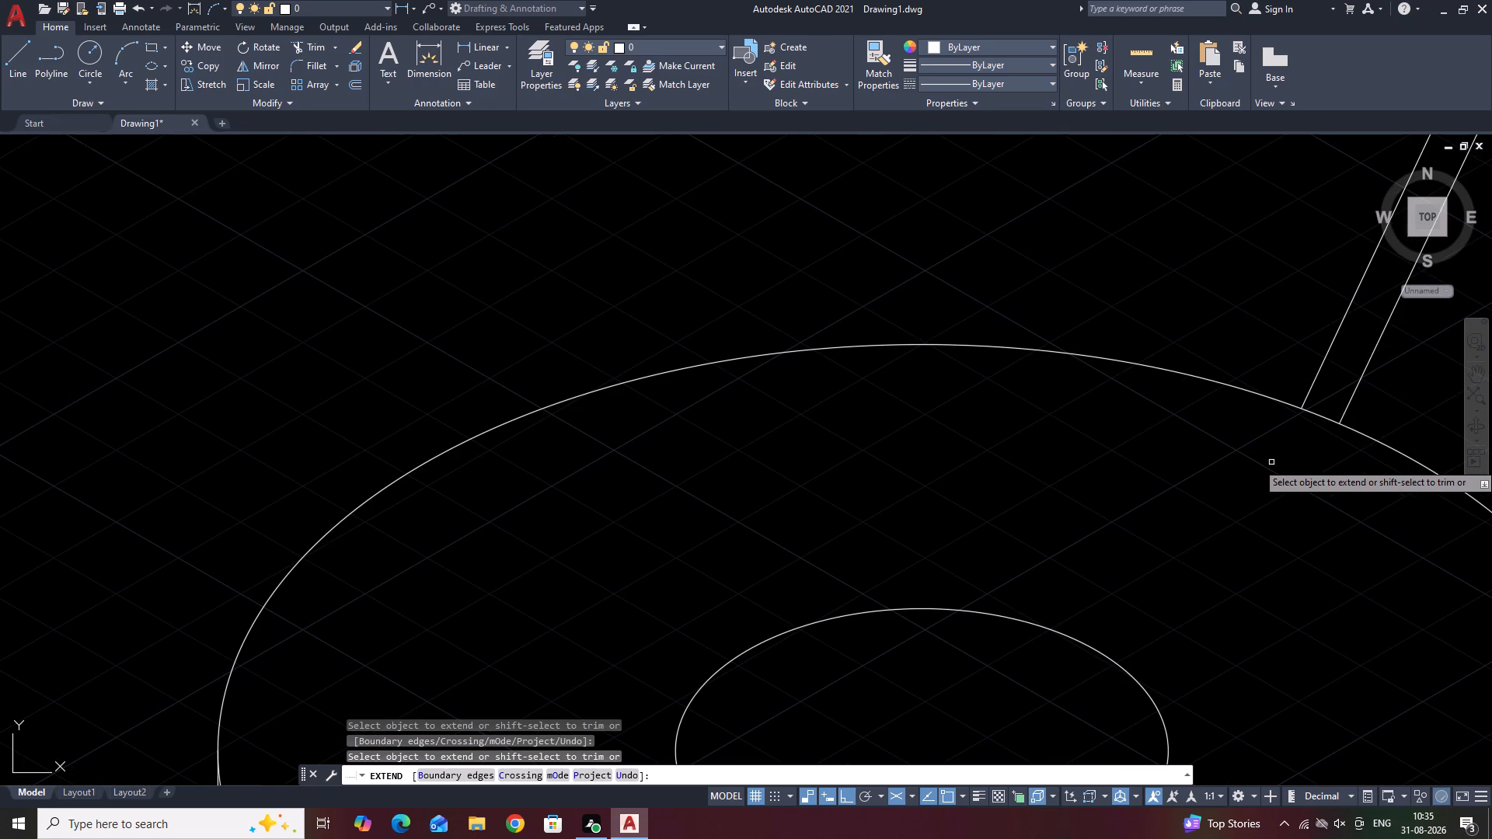
key("space")
Draw a near-vertical line about 100 long from the inner rib line's upper end to where the base line crosses the tall cylinder's bottom circle.
scroll(1271, 462, "down", 4)
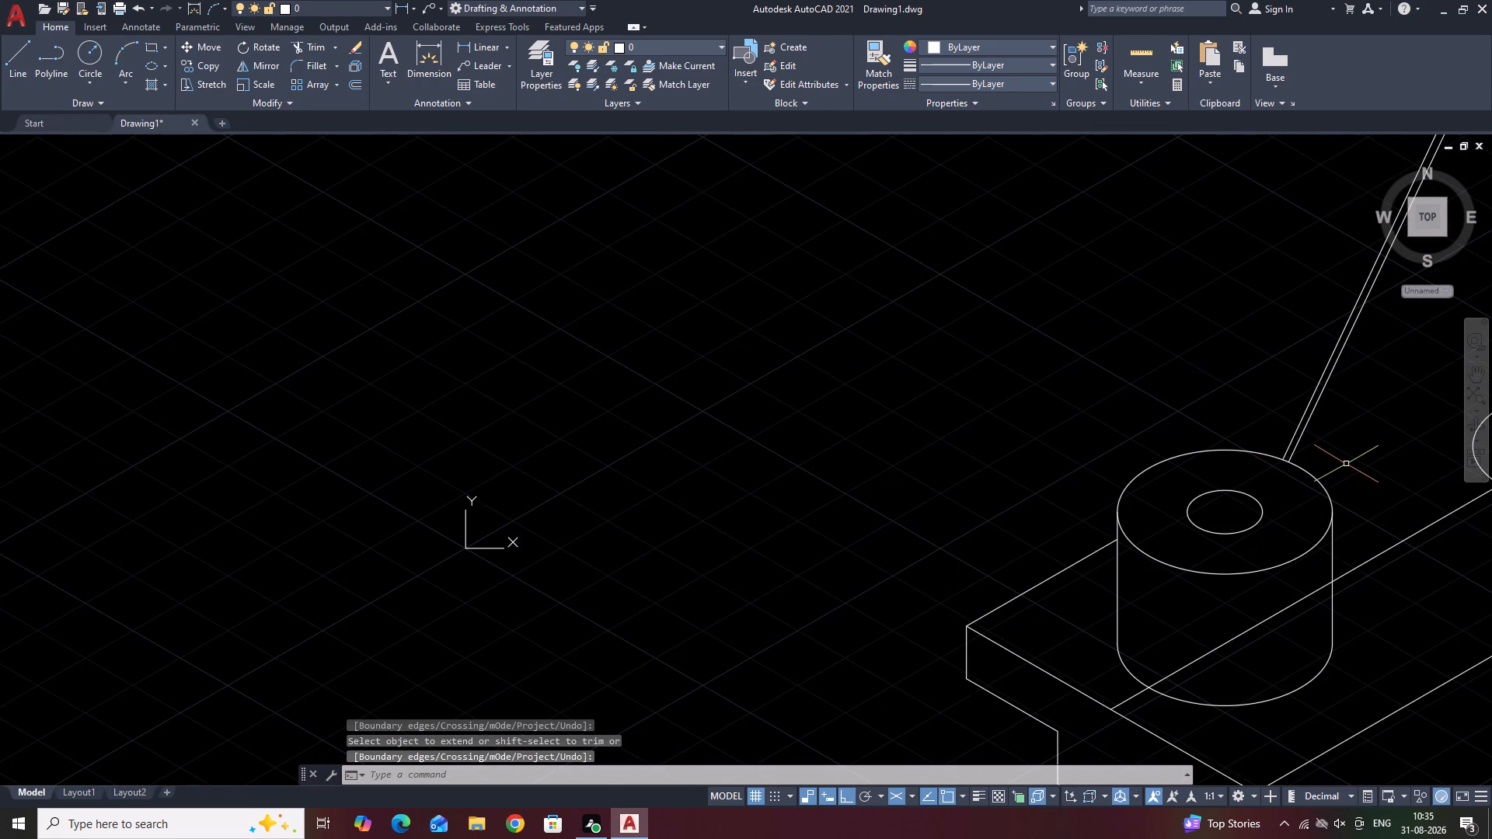
middle_click_drag(1382, 465, 1236, 520)
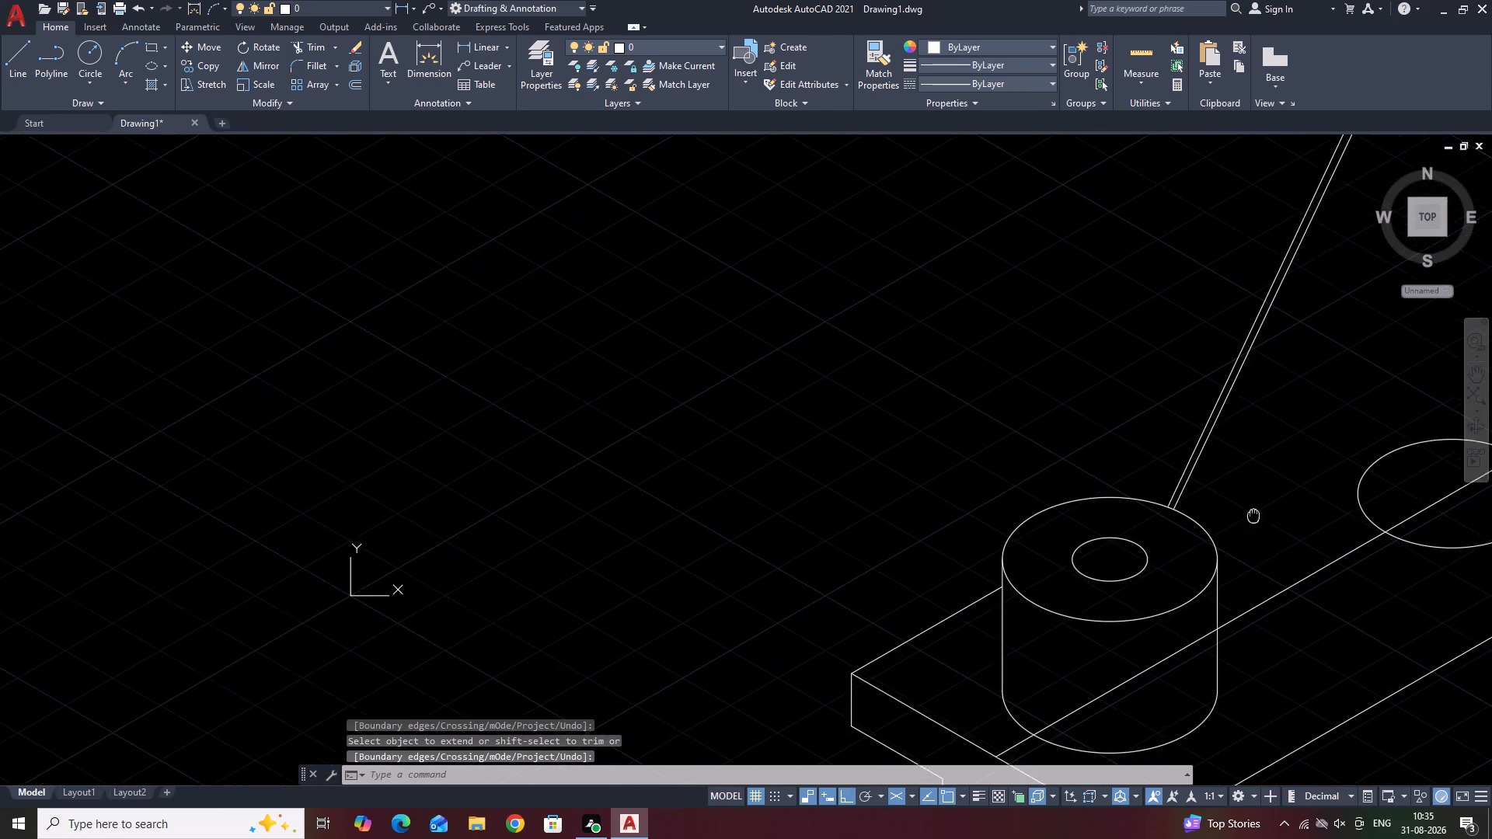
middle_click_drag(1236, 520, 879, 569)
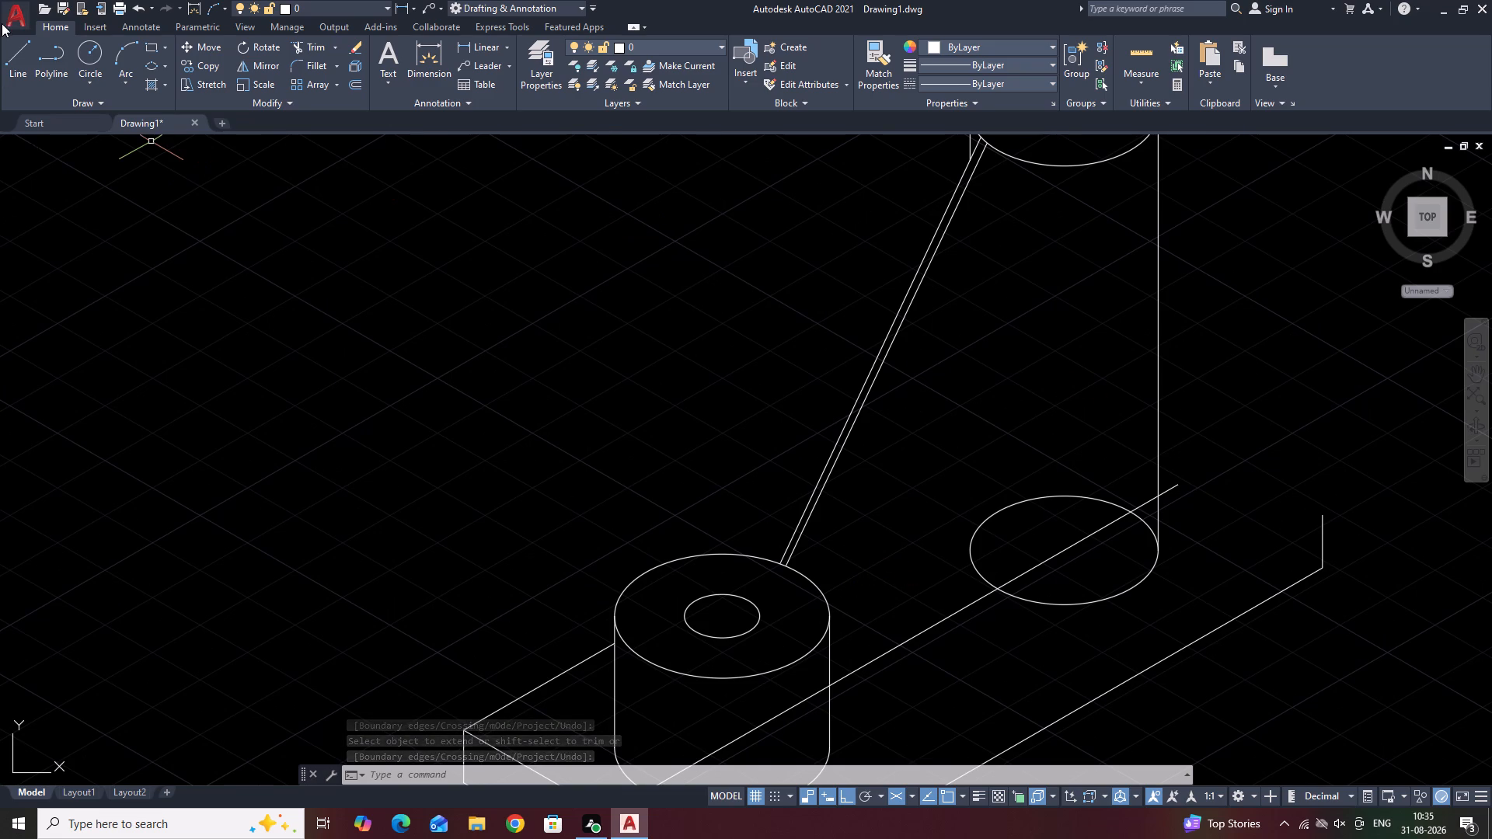
left_click(22, 52)
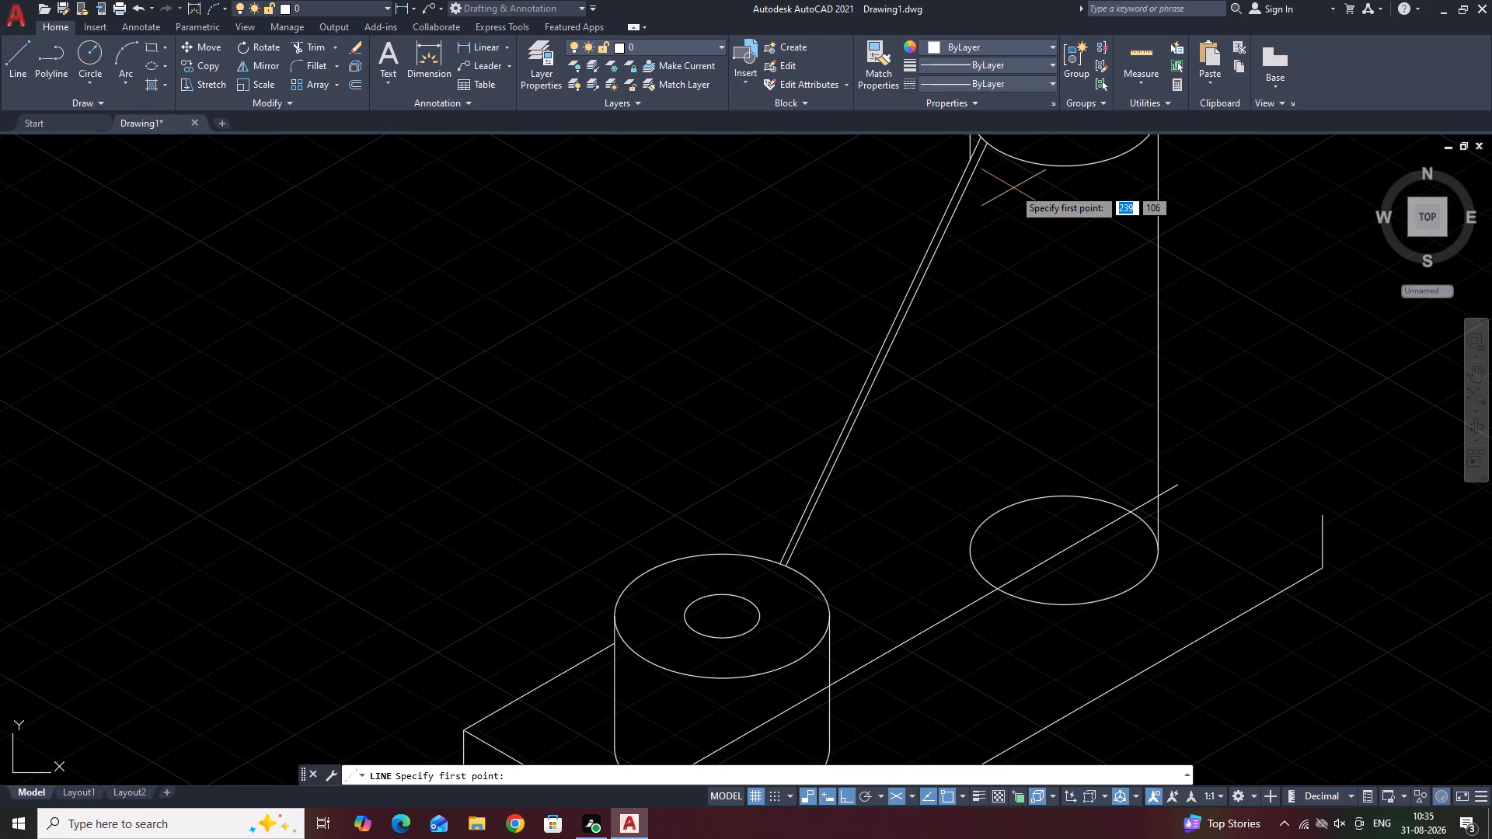
left_click(987, 146)
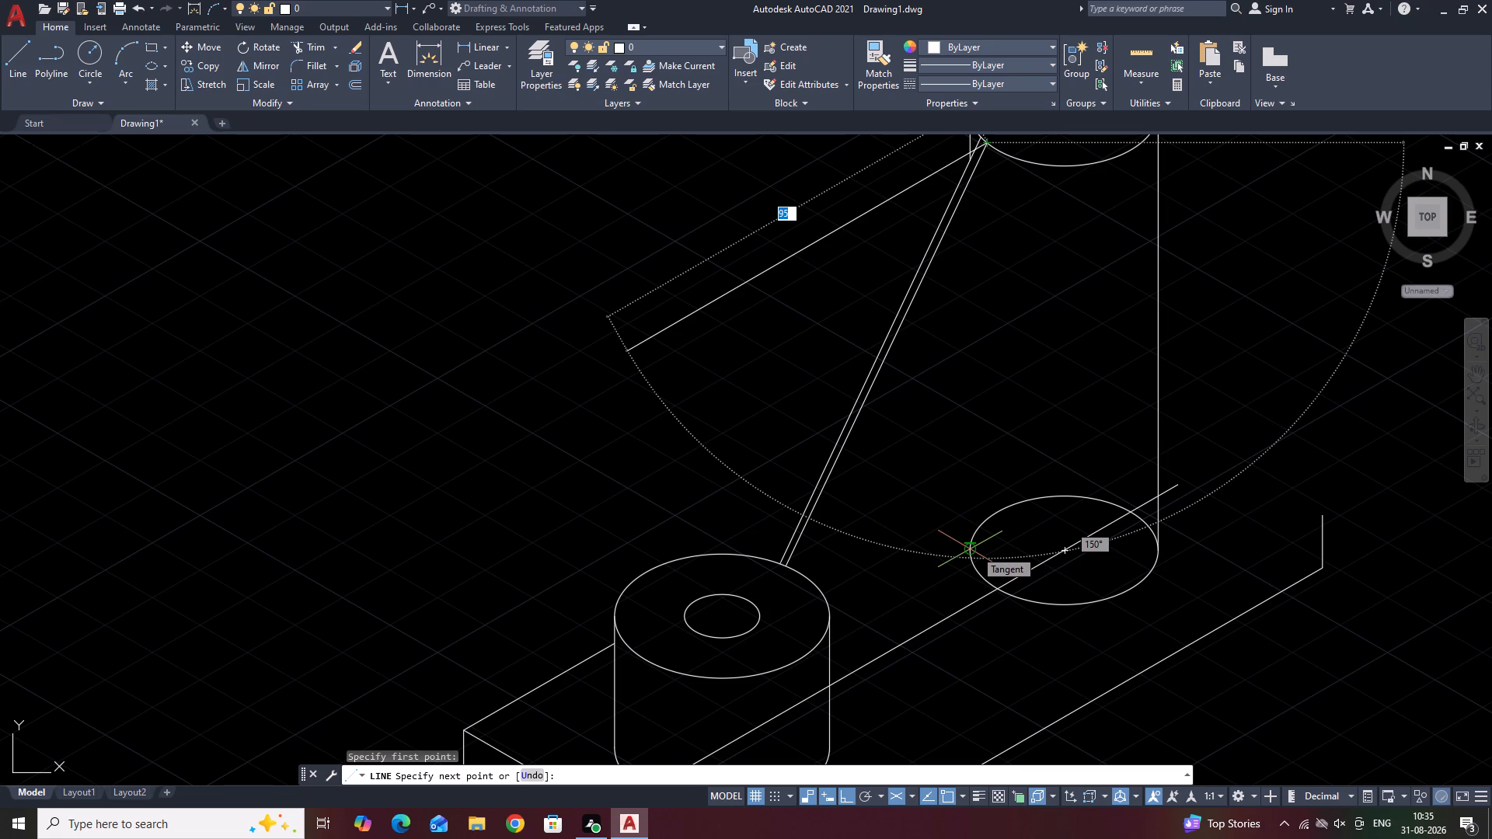
key("F5")
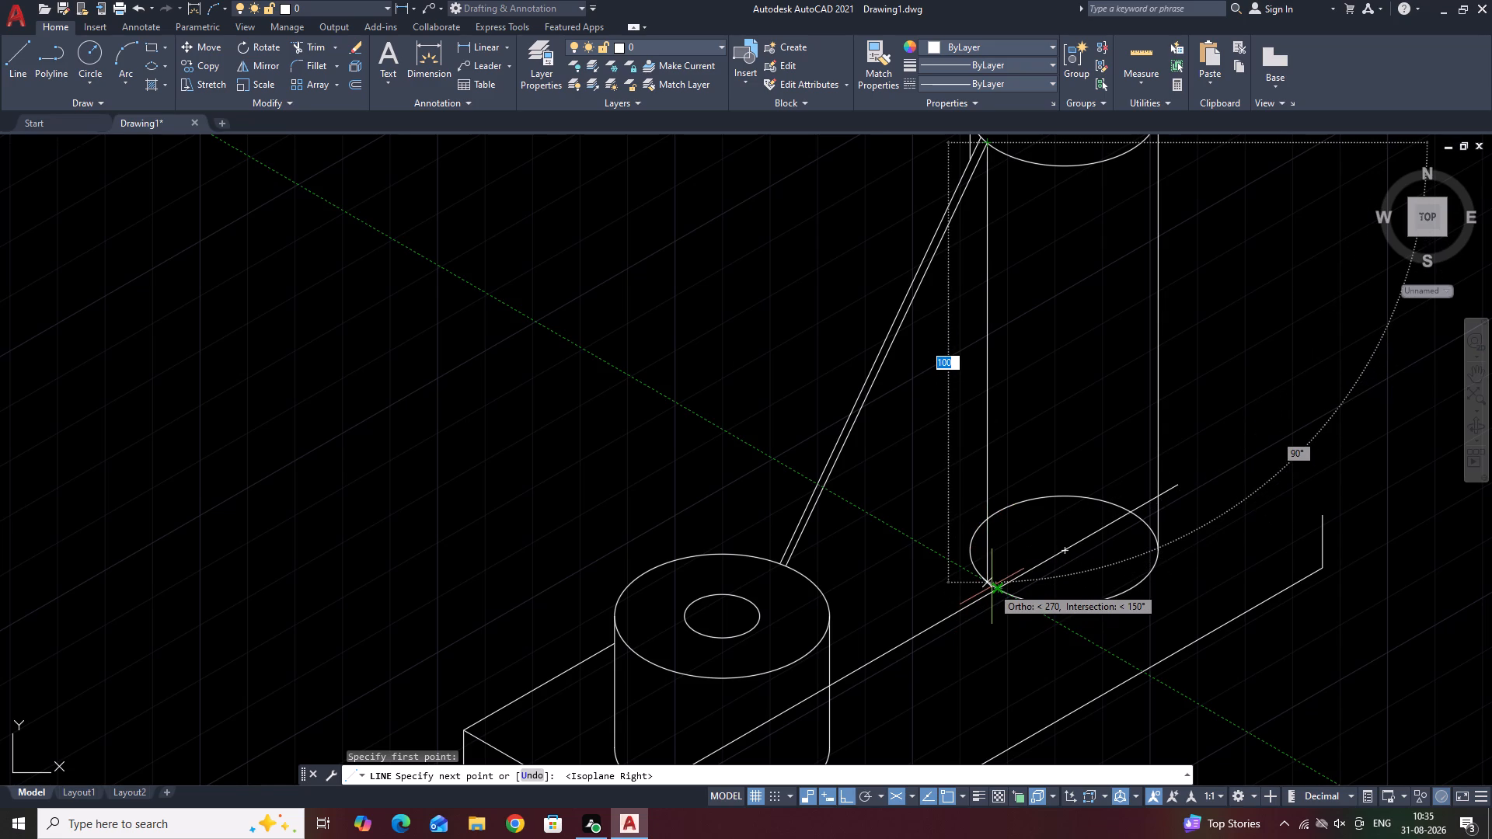
scroll(992, 587, "up", 1)
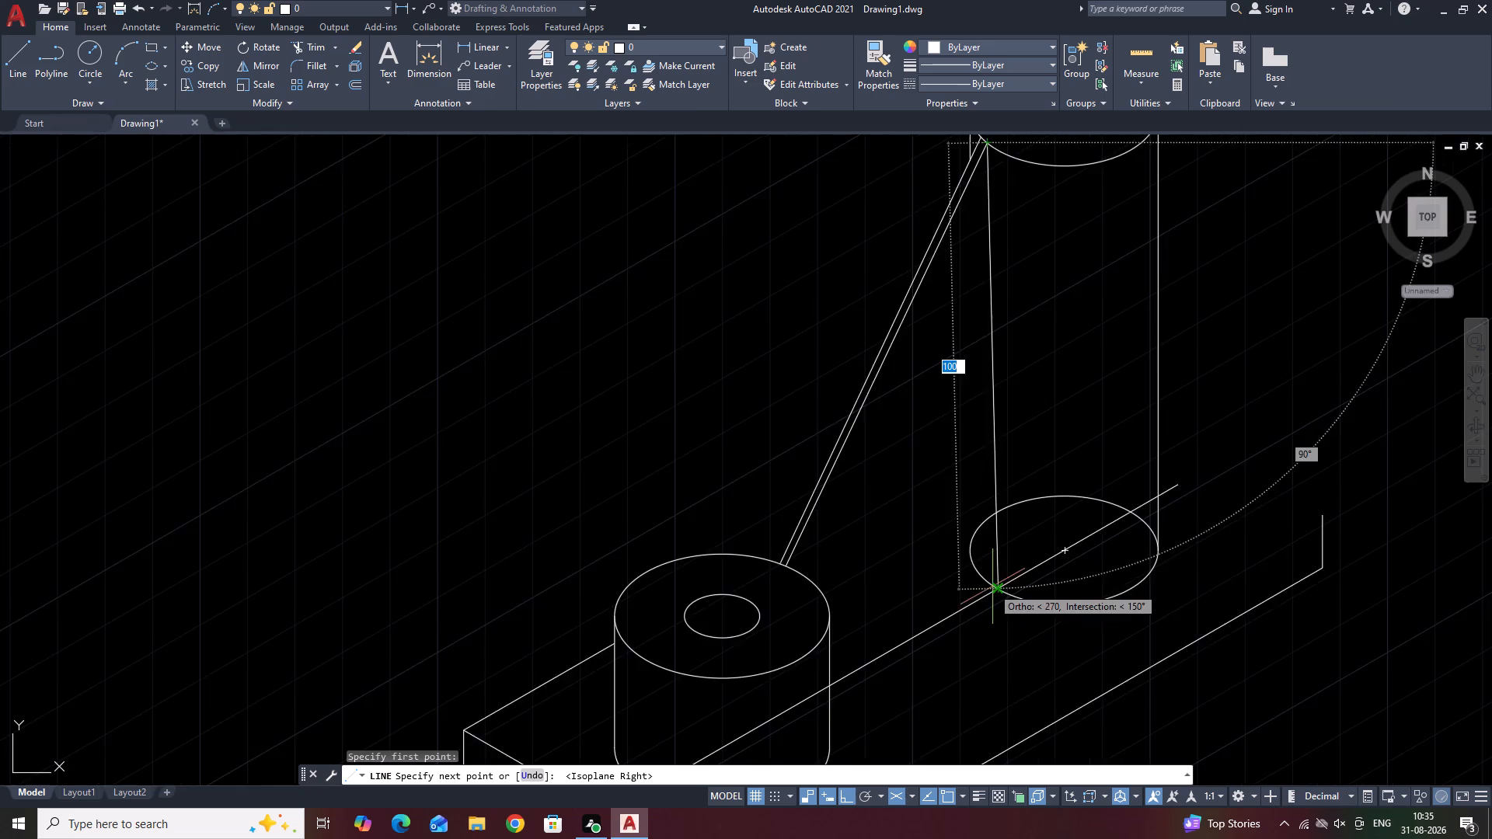
scroll(992, 587, "up", 1)
left_click(992, 587)
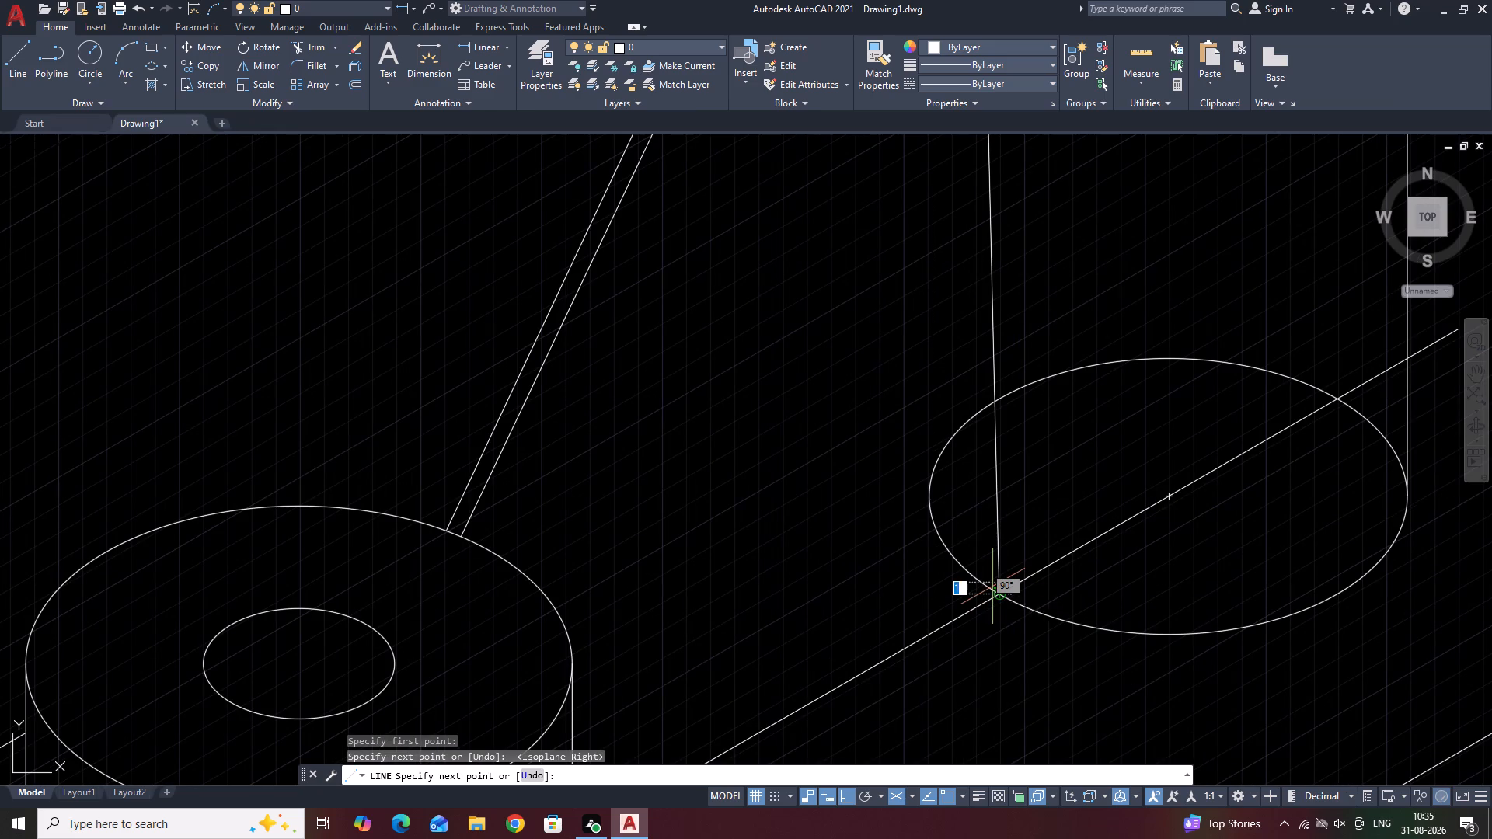
scroll(992, 587, "down", 4)
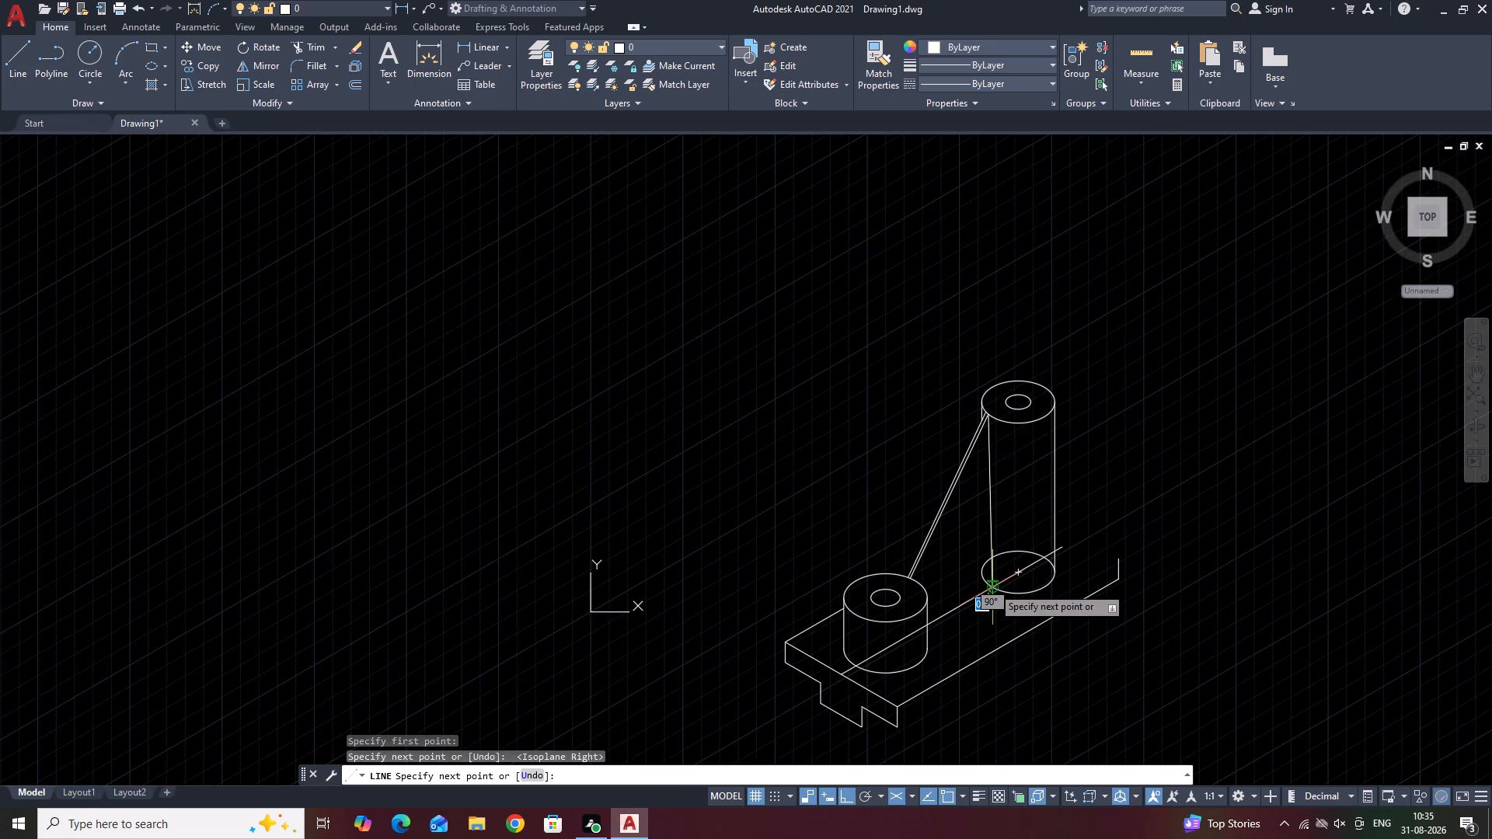
scroll(992, 587, "up", 3)
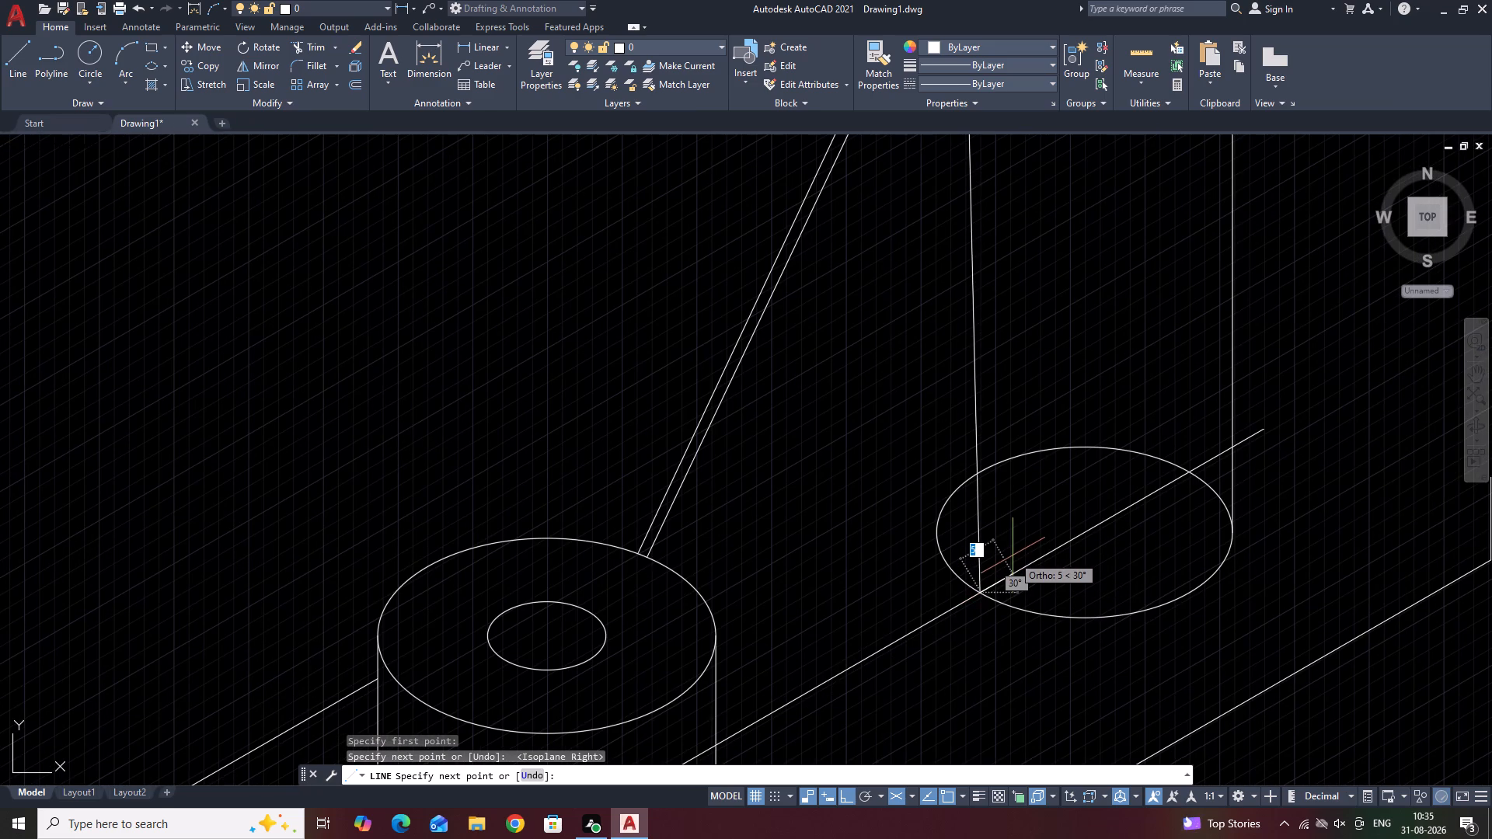
key("space")
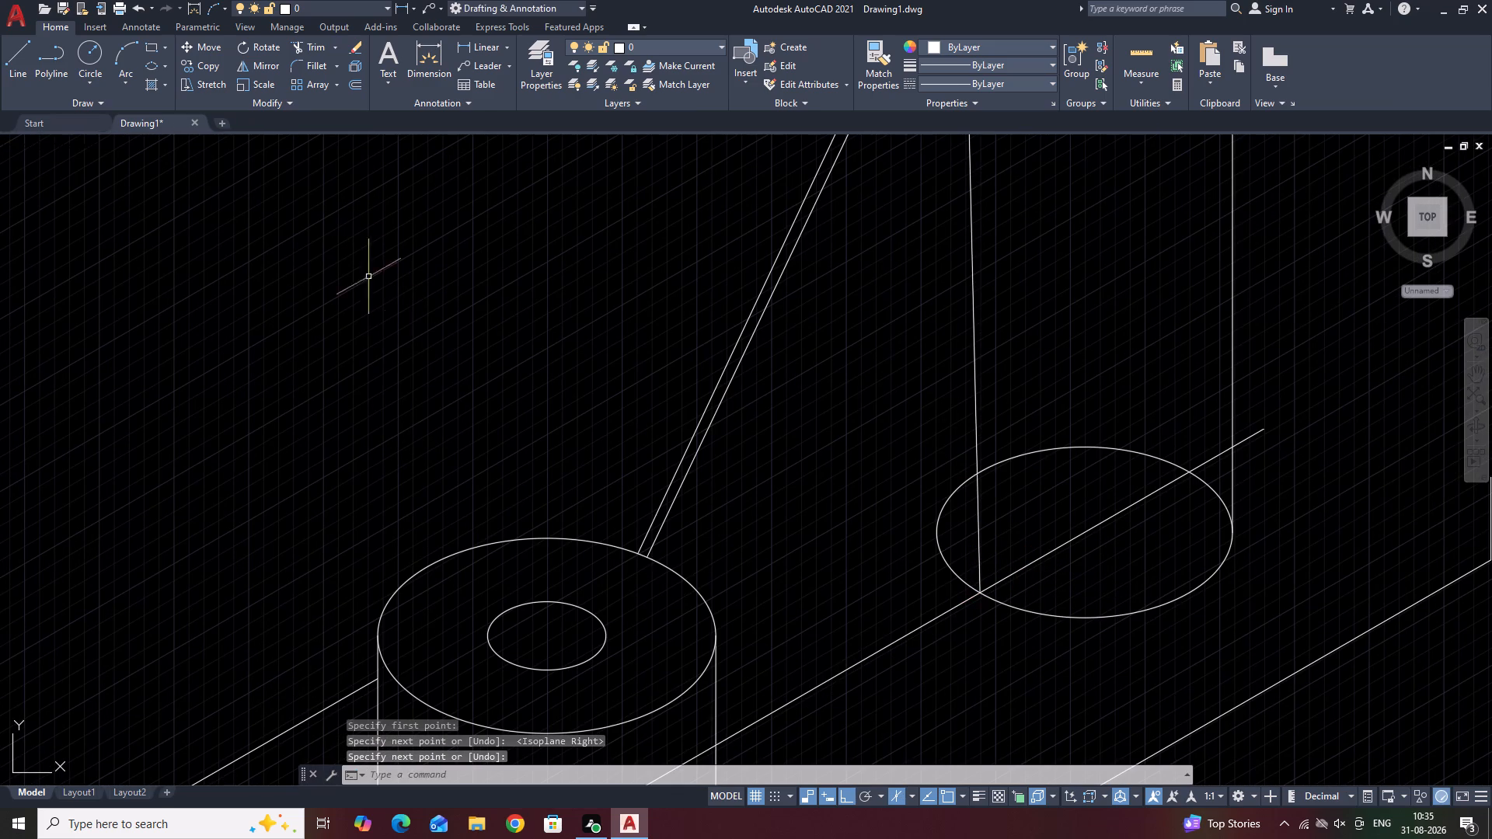
Trim the hidden back arc of the tall cylinder's bottom circle and the base line's portions inside and beyond the cylinder.
left_click(307, 47)
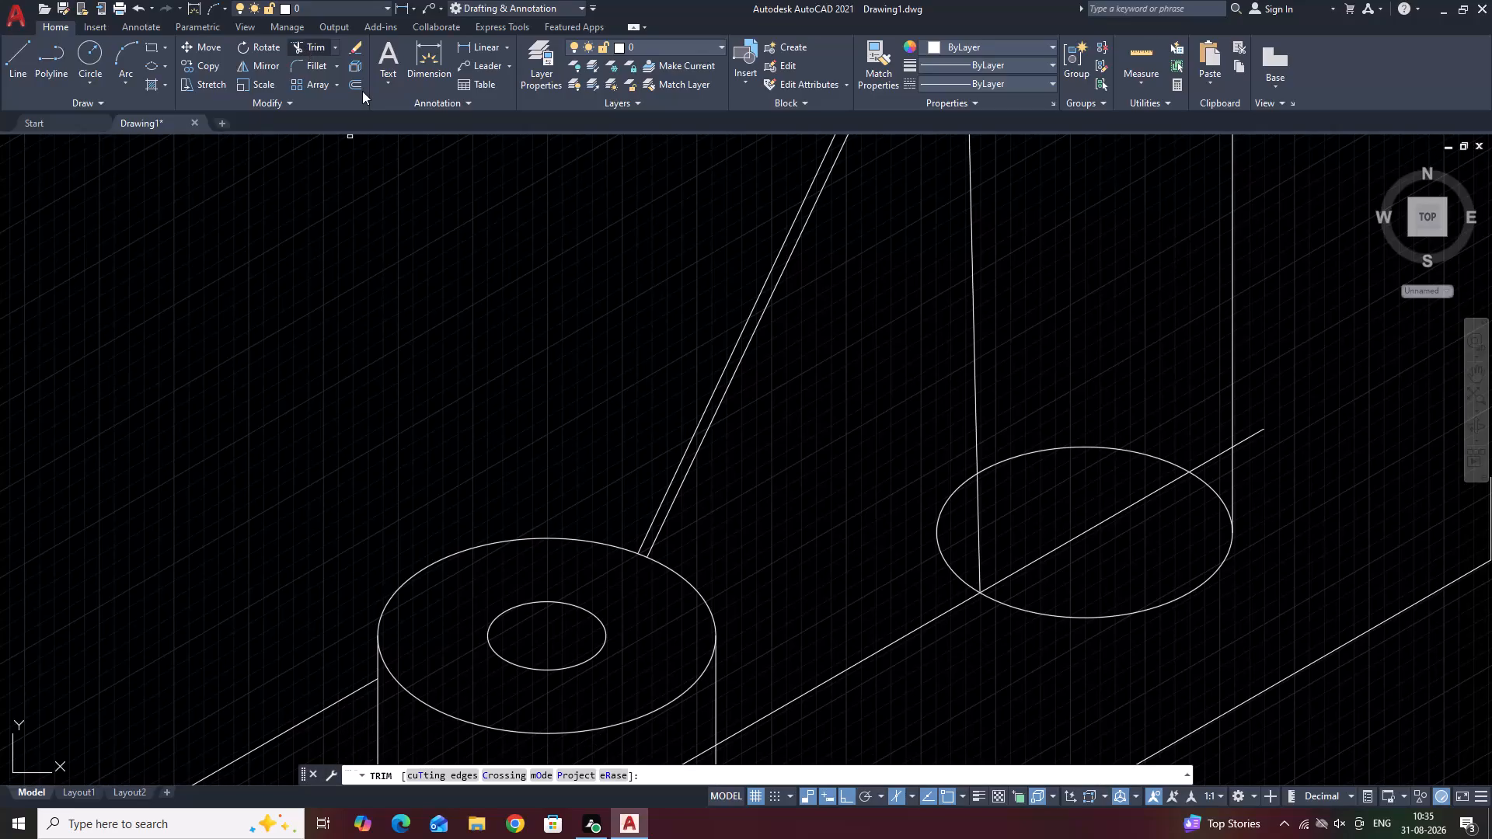
left_click(937, 548)
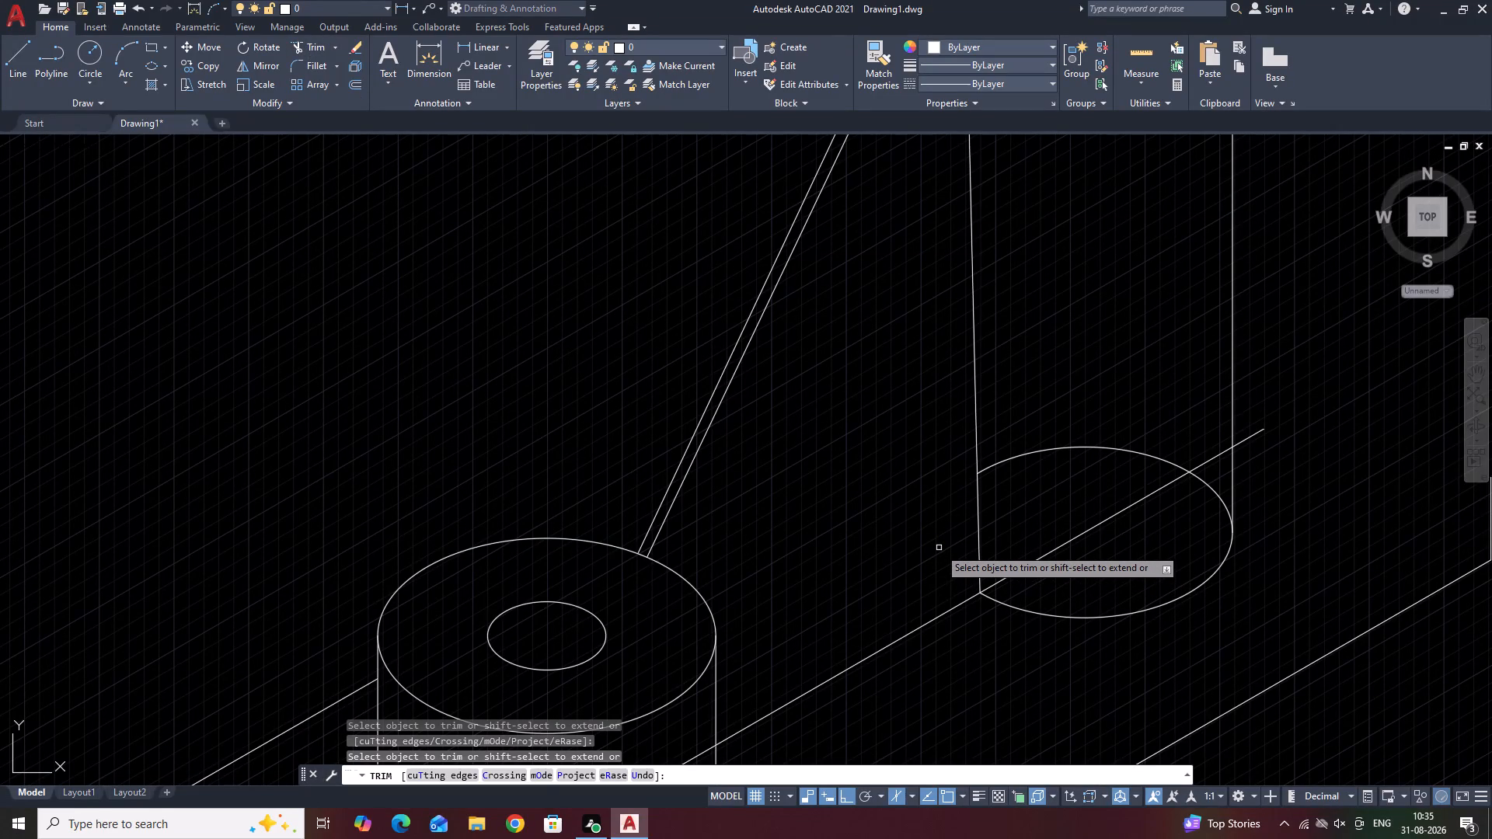
left_click(1051, 449)
left_click(1070, 541)
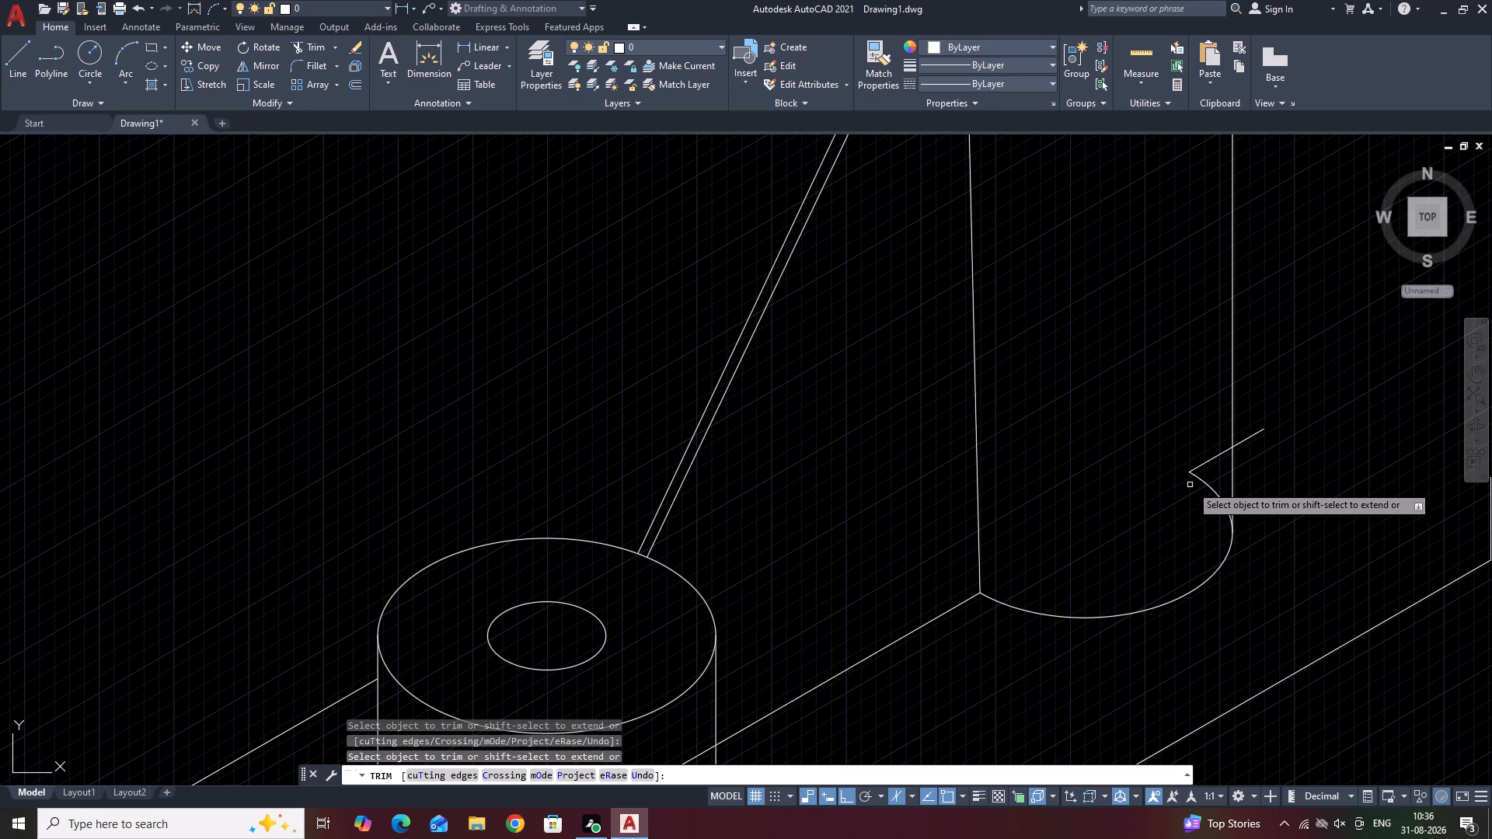
left_click(1211, 486)
left_click(1201, 468)
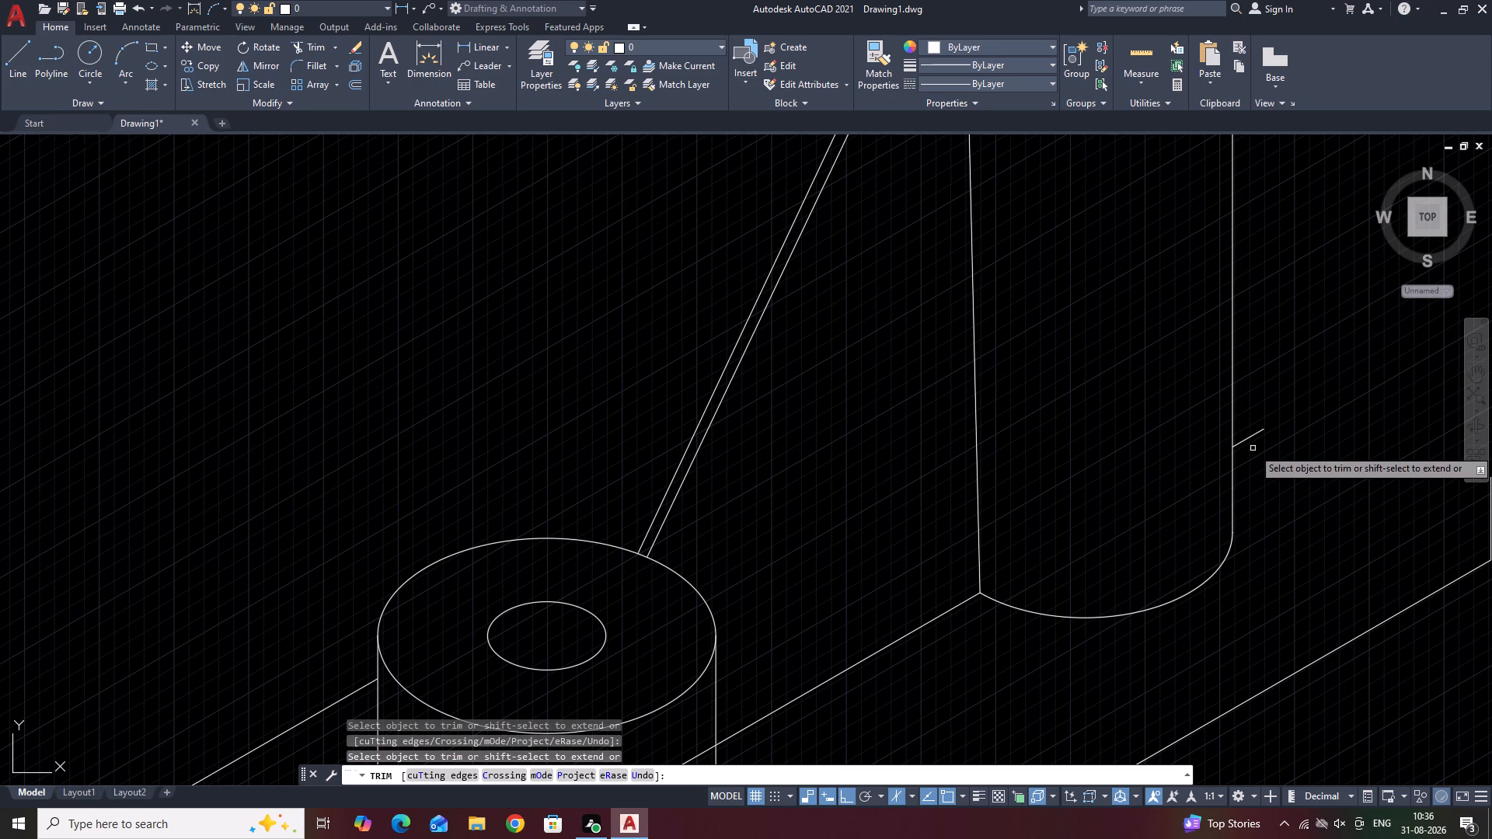
left_click(1252, 438)
Trim the base line where it crosses the boss and where it runs on to the plate's front edge.
scroll(1043, 536, "down", 1)
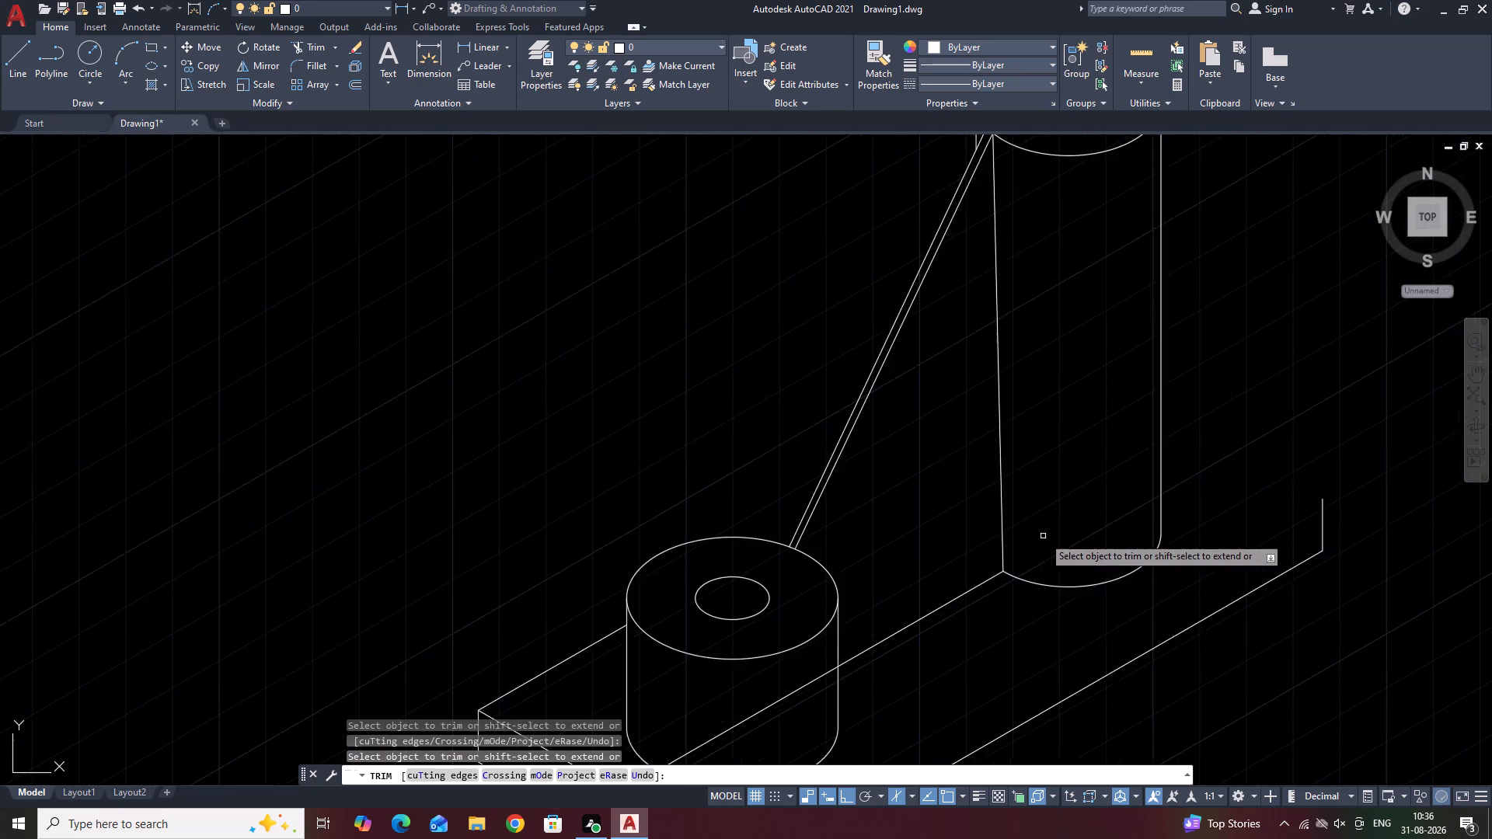
scroll(1043, 536, "down", 1)
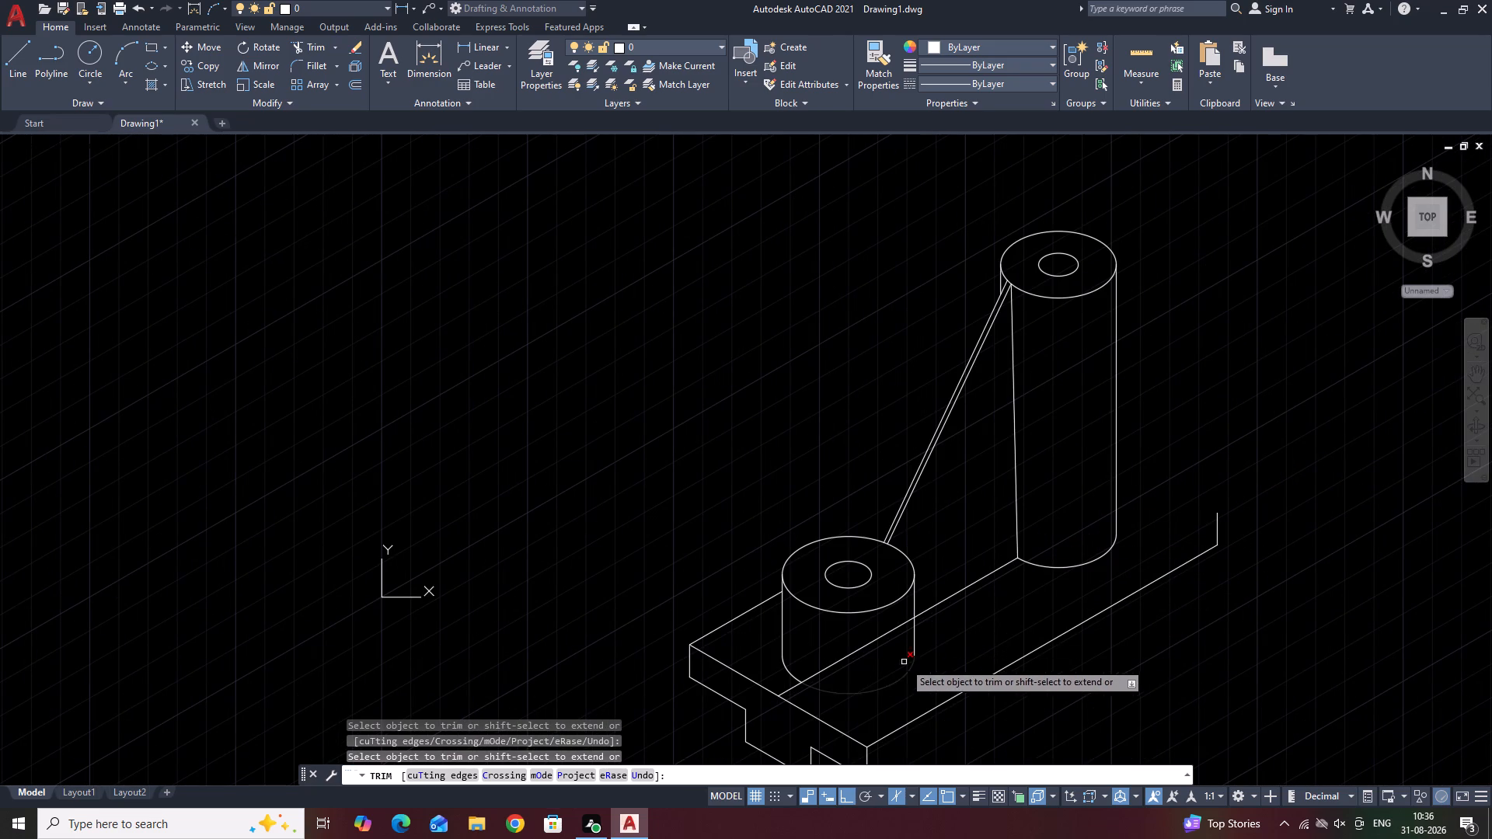
left_click(787, 691)
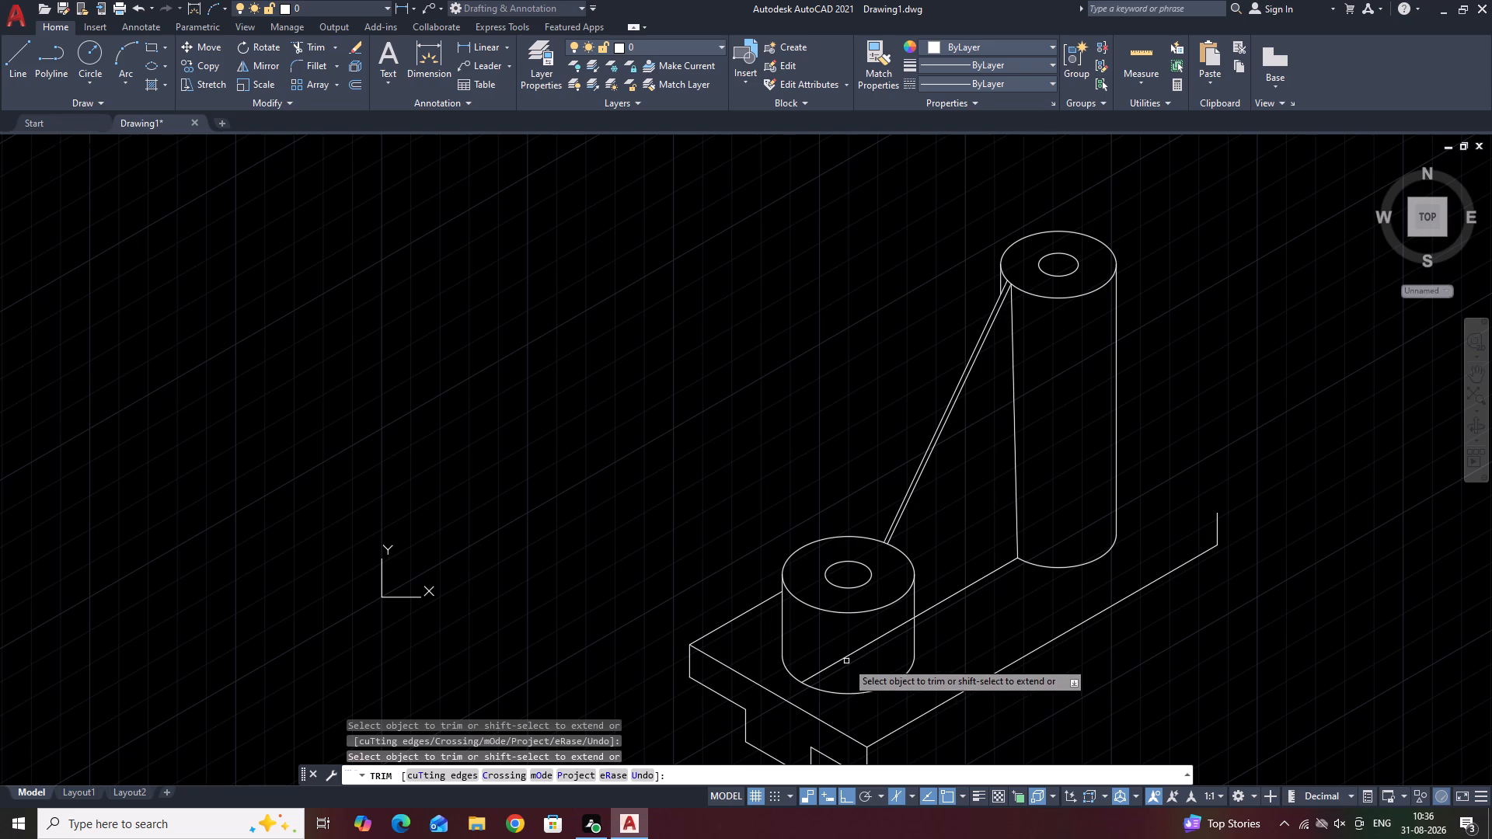
left_click(849, 653)
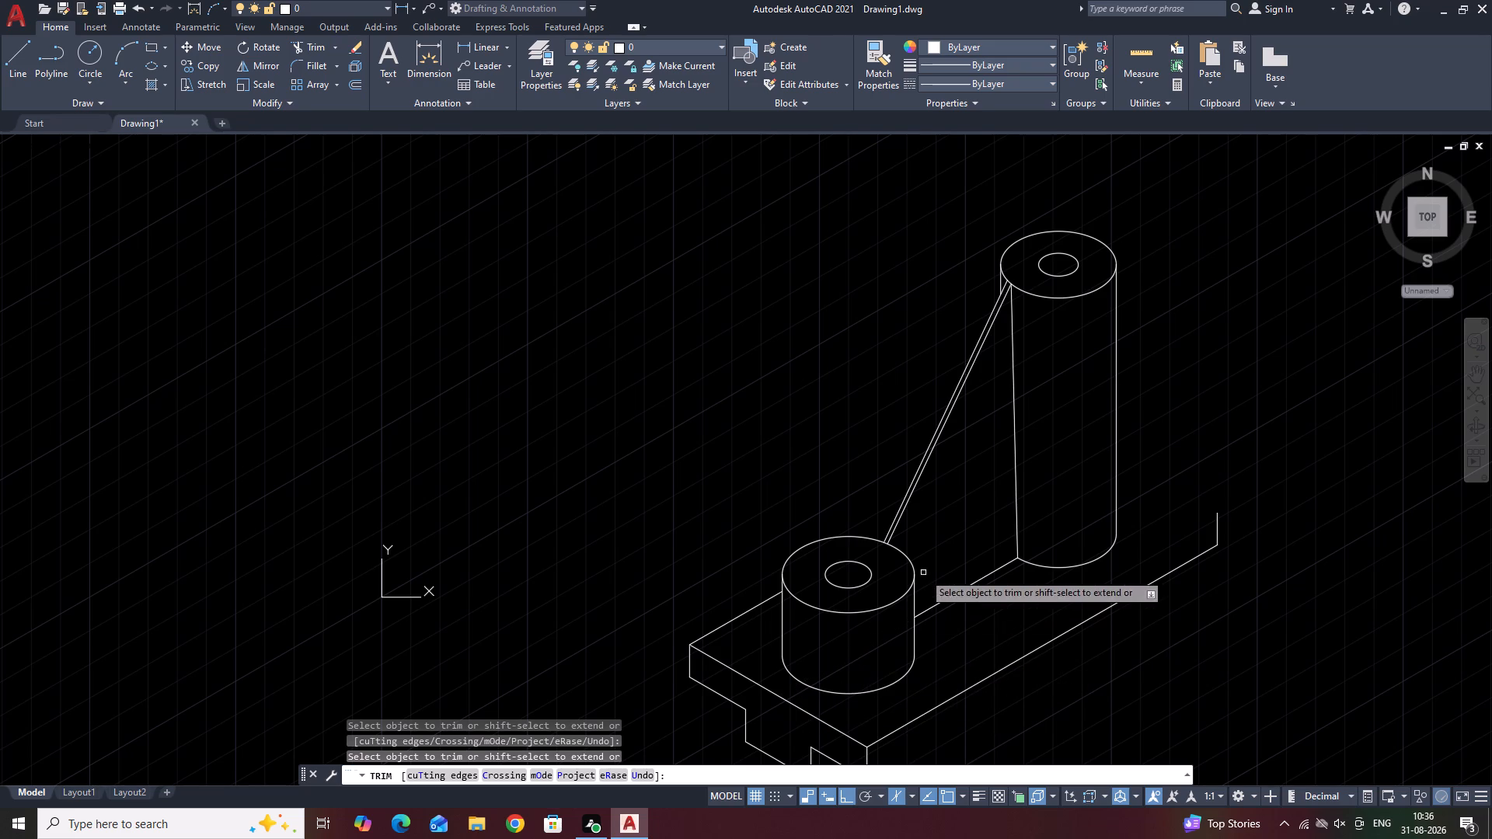
middle_click_drag(950, 527, 969, 672)
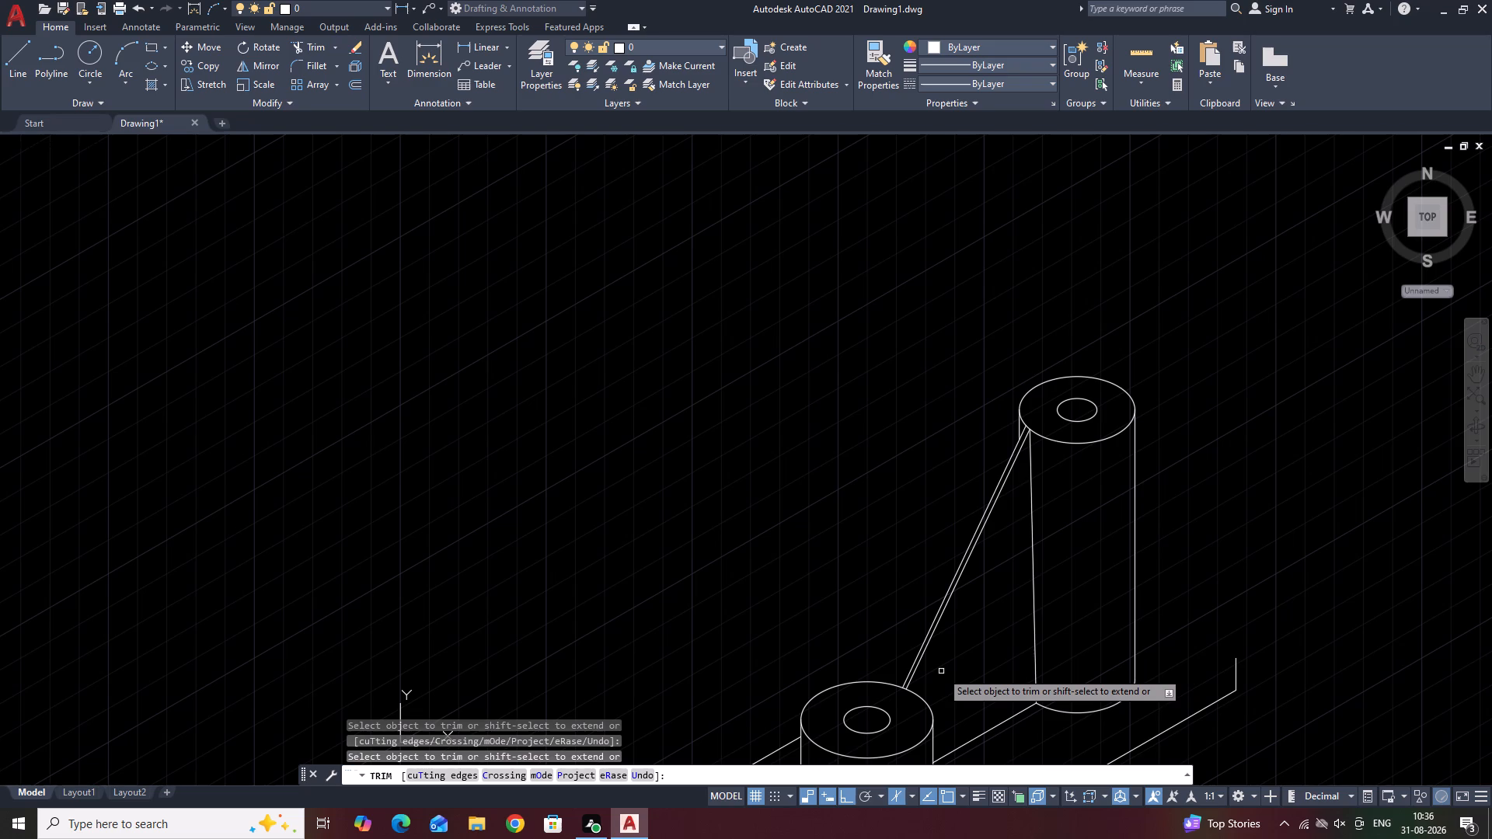
scroll(989, 440, "up", 2)
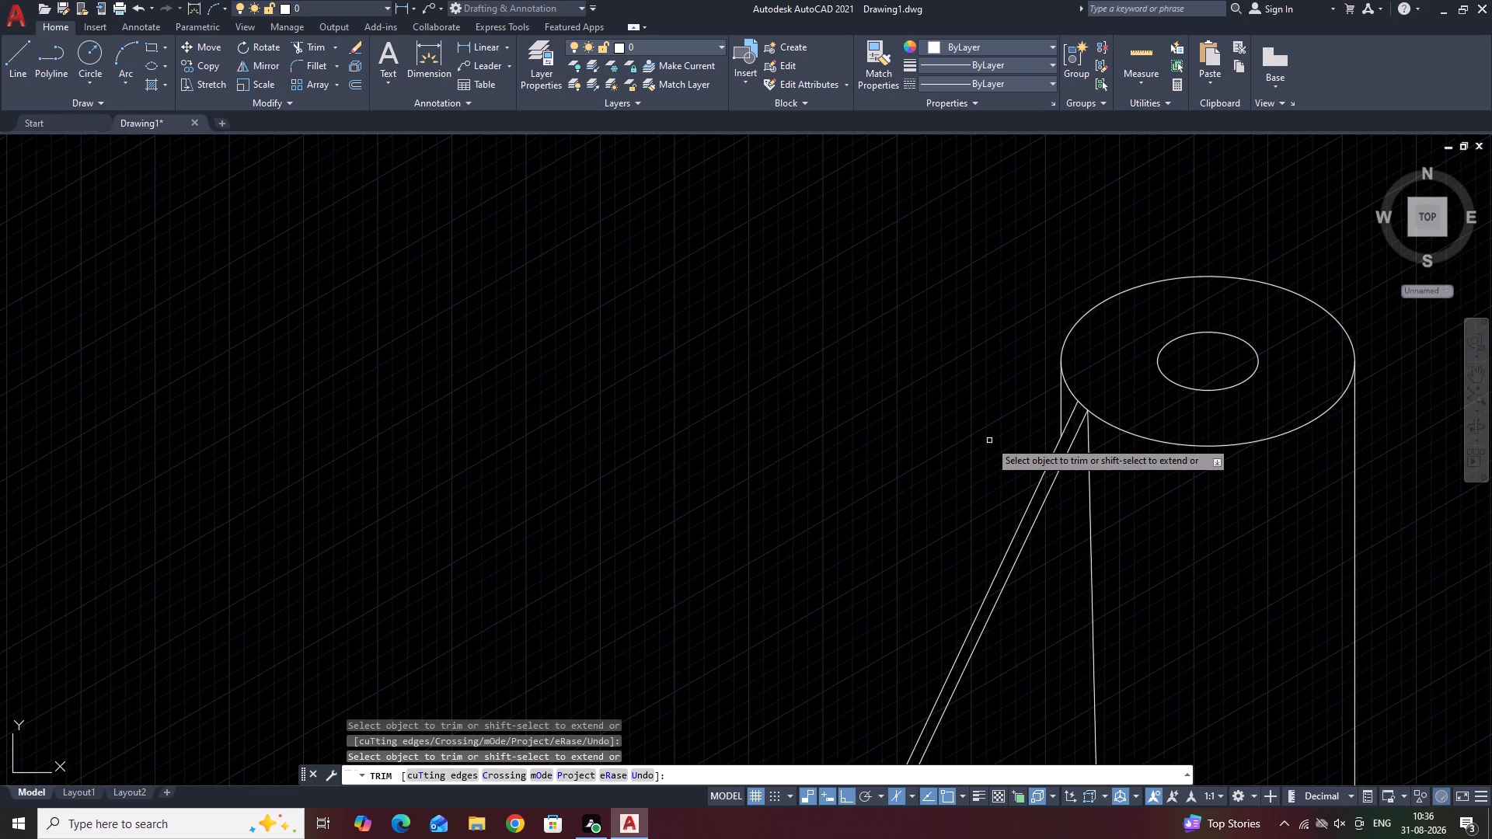
scroll(1010, 427, "up", 3)
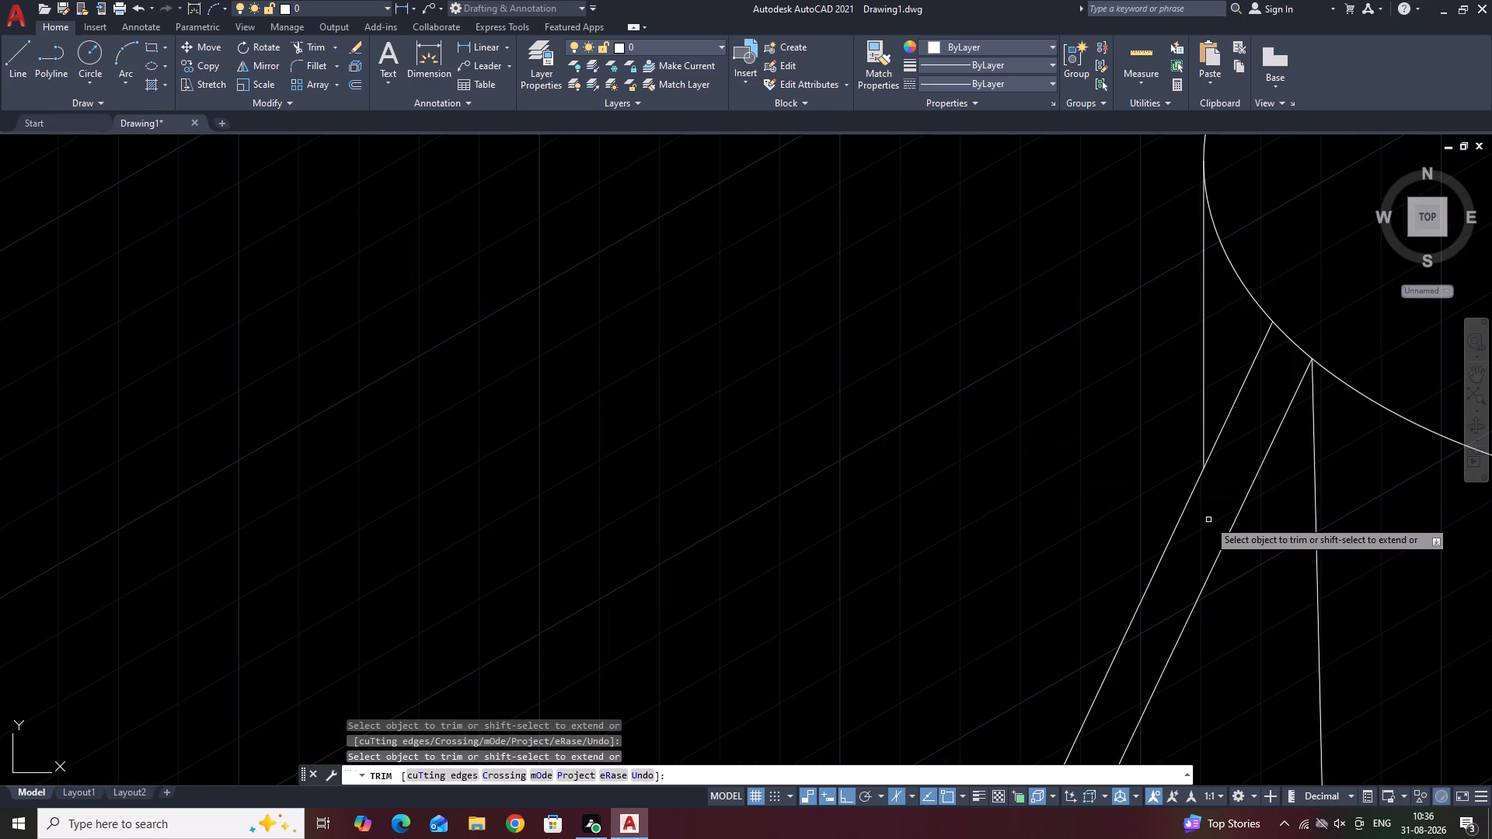
scroll(1208, 520, "down", 6)
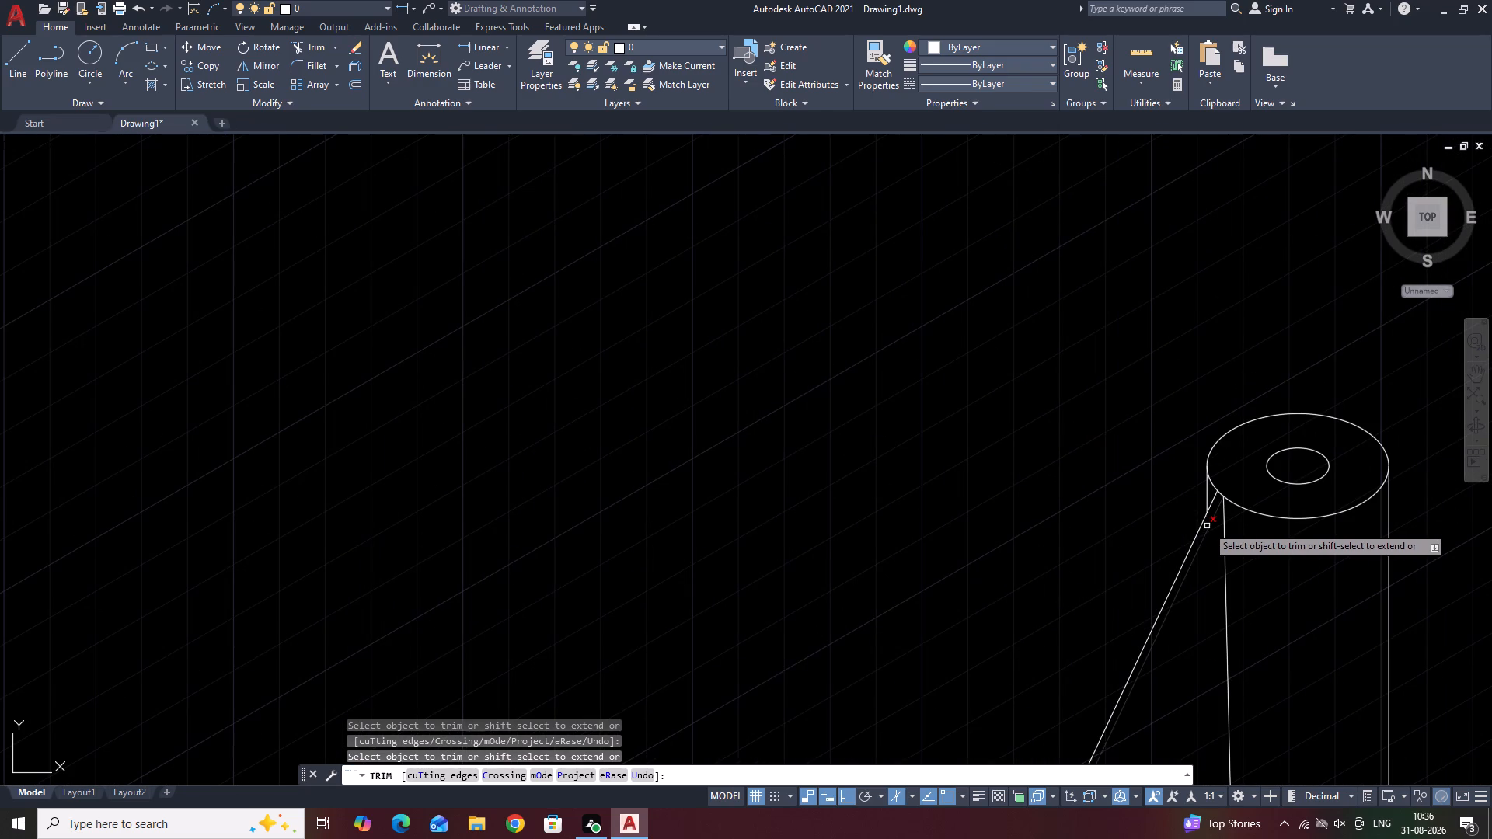
scroll(1207, 526, "down", 3)
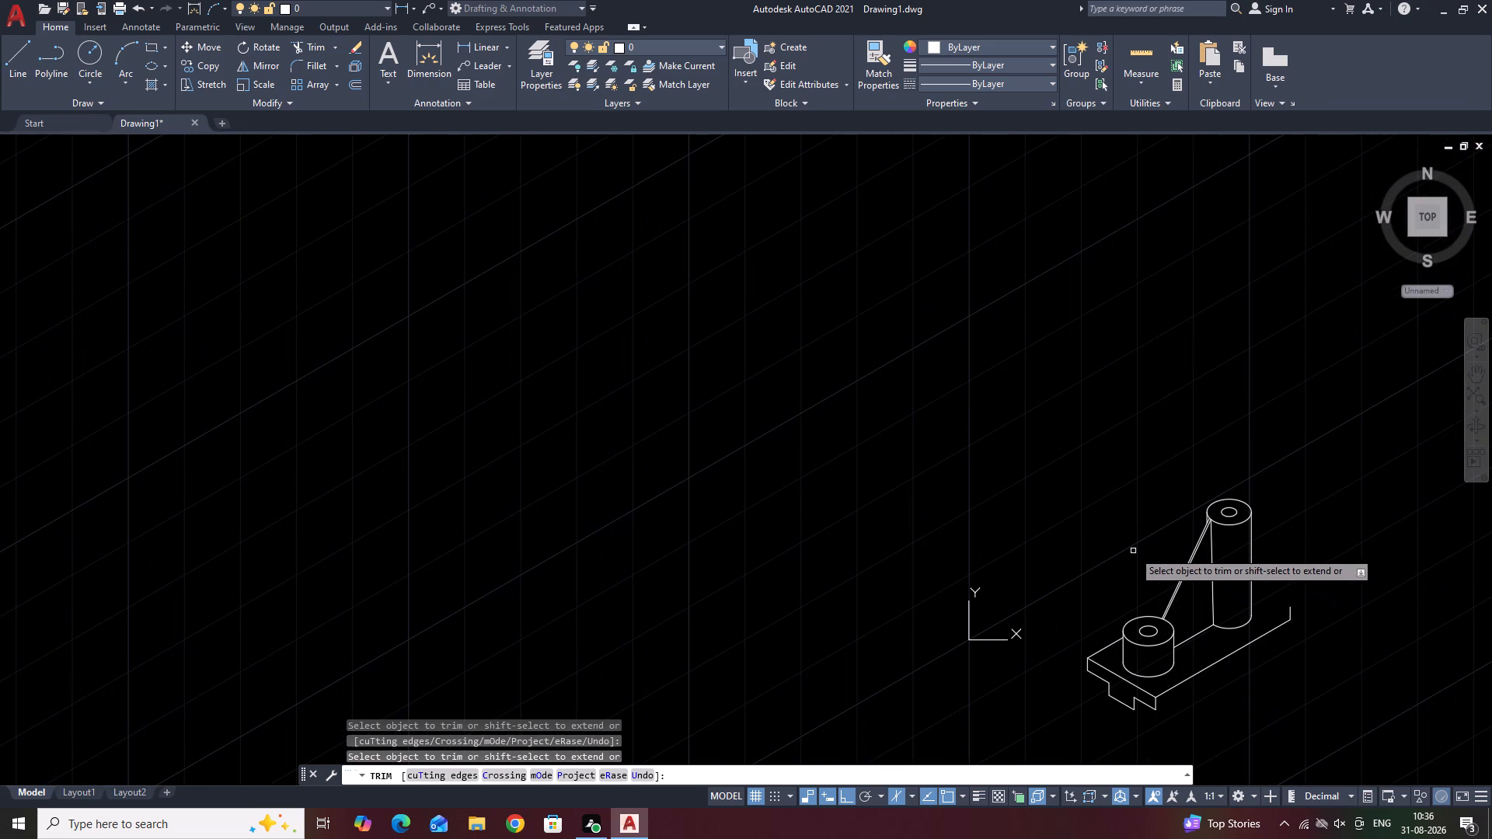
key("space")
Draw a line about 47 long at 30° from the plate's rear edge end at the boss to the outer sloping rib line.
scroll(1133, 551, "up", 3)
middle_click_drag(1201, 599, 875, 225)
scroll(877, 230, "down", 2)
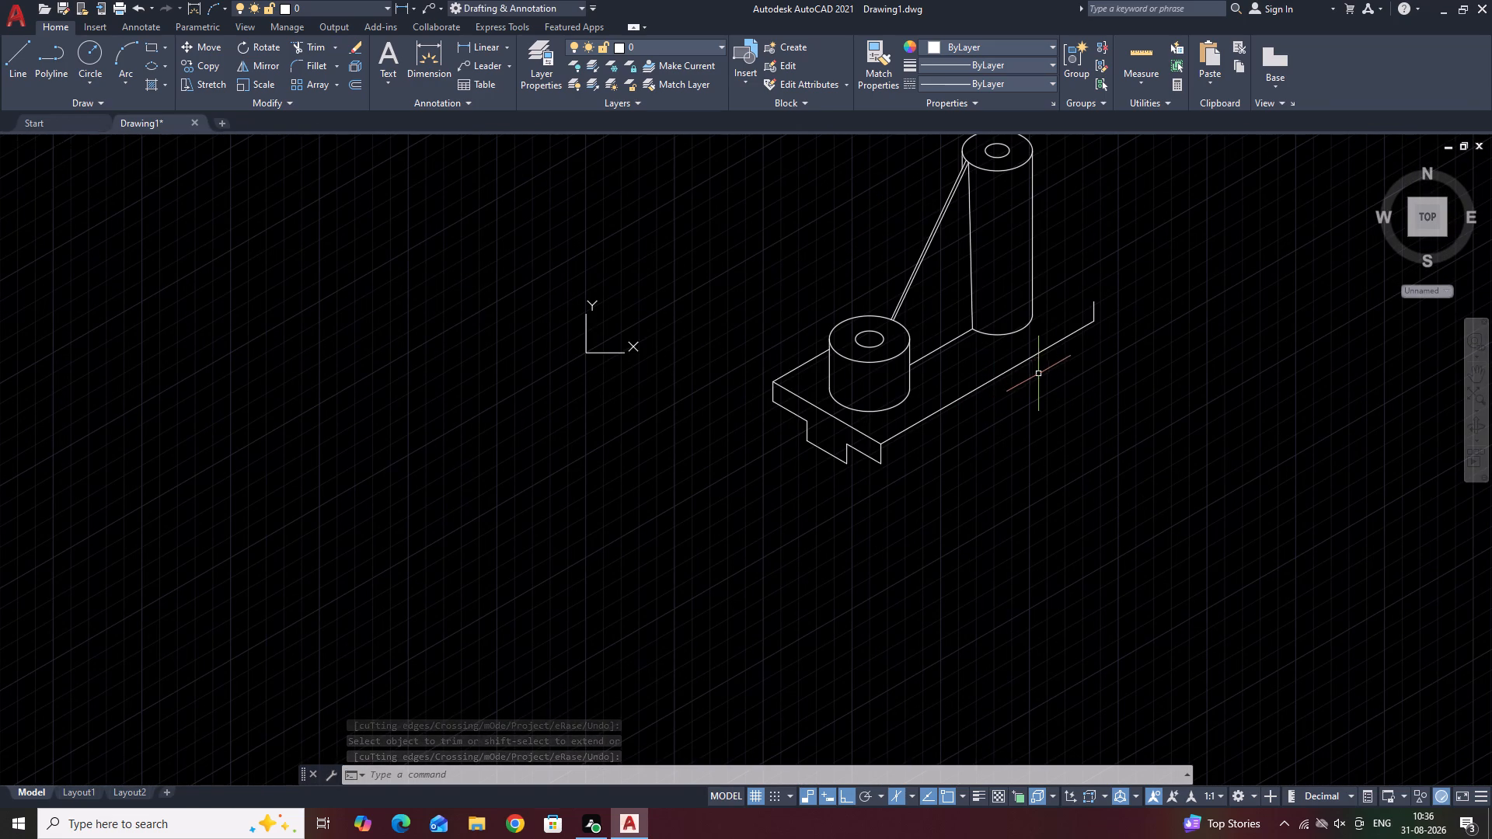
middle_click_drag(1089, 232, 1042, 397)
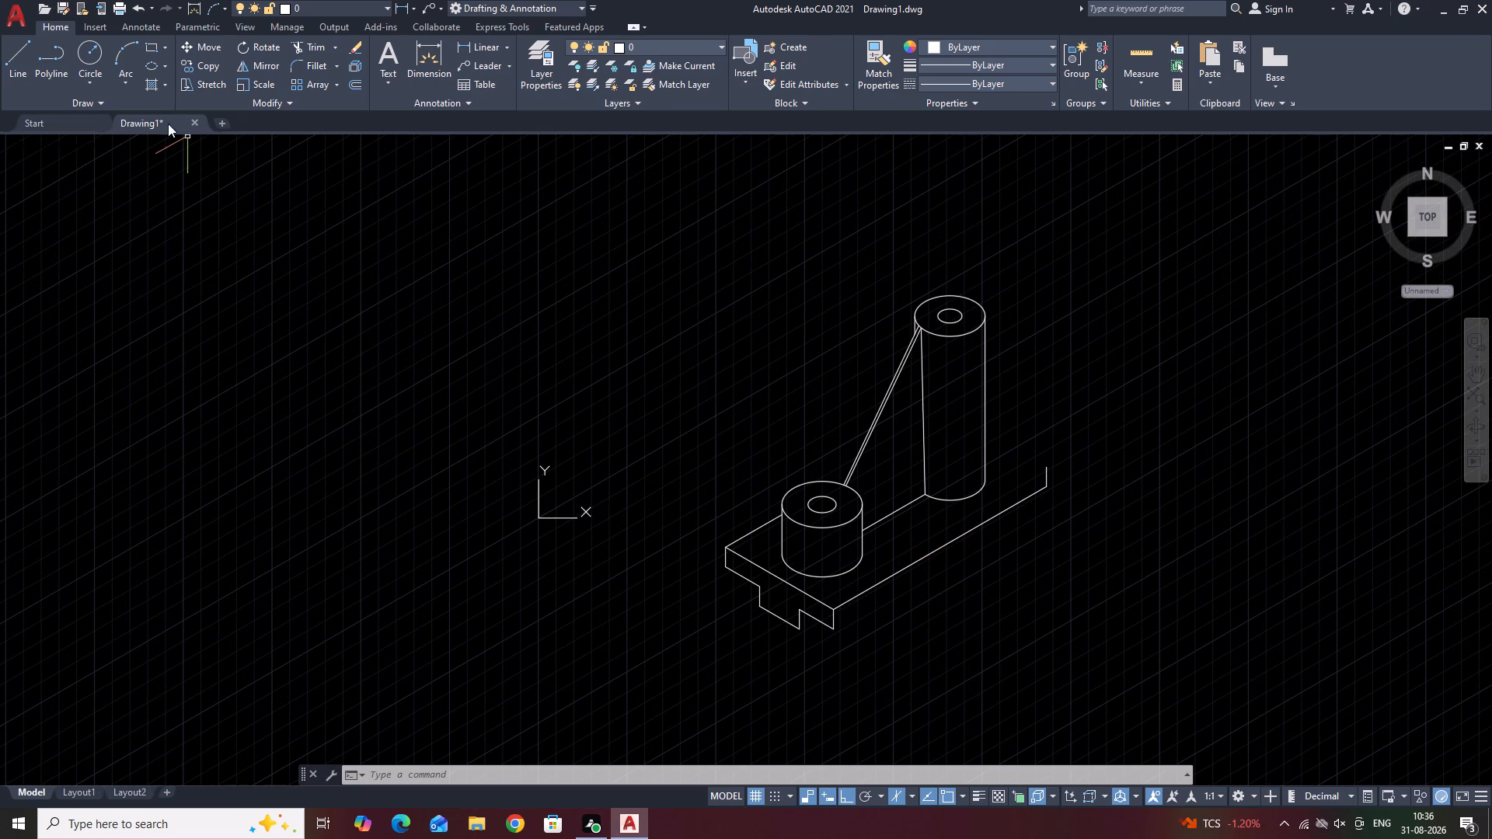
left_click(23, 50)
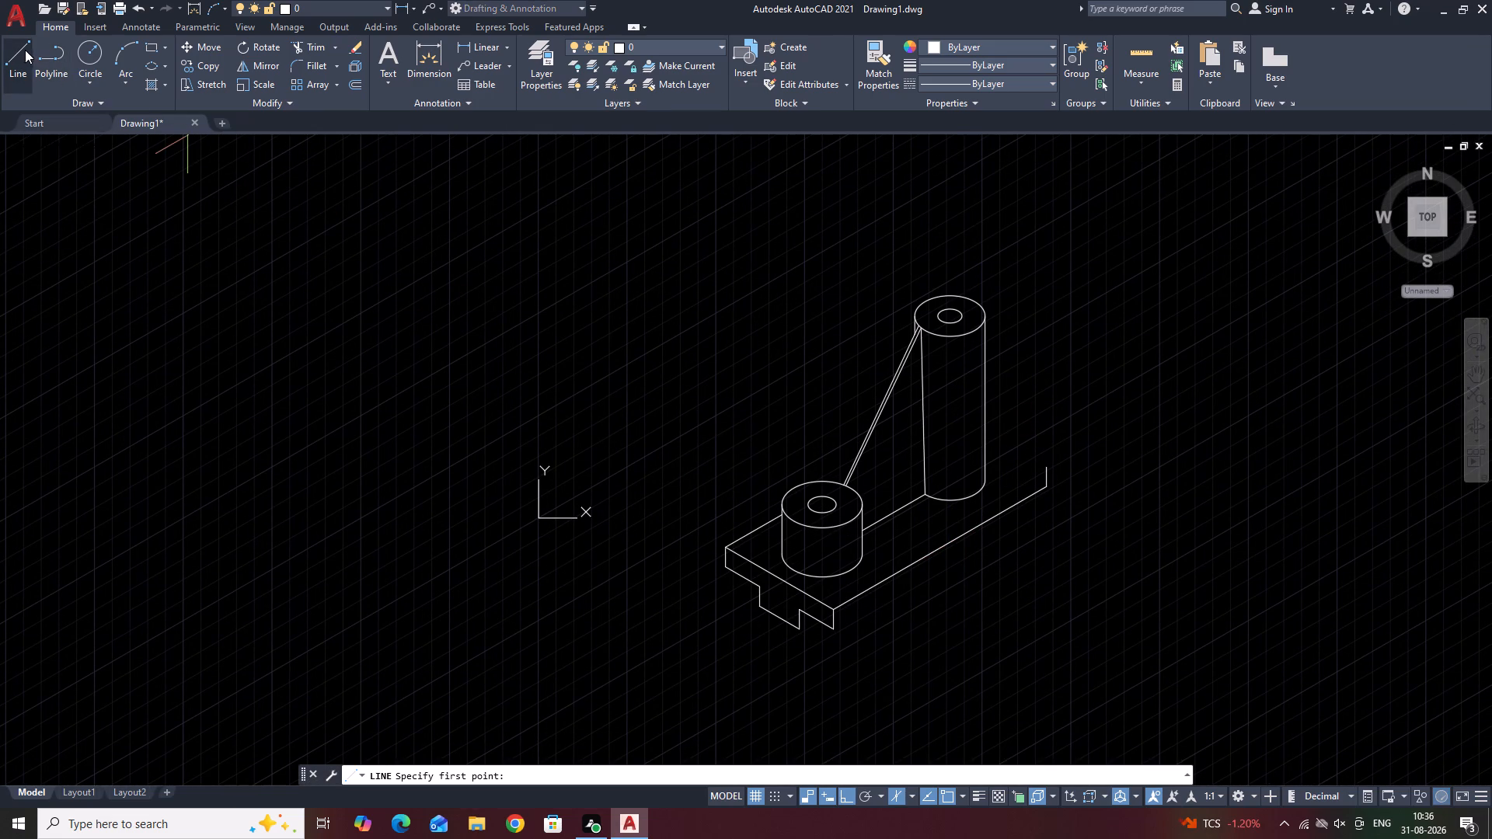
scroll(824, 399, "up", 2)
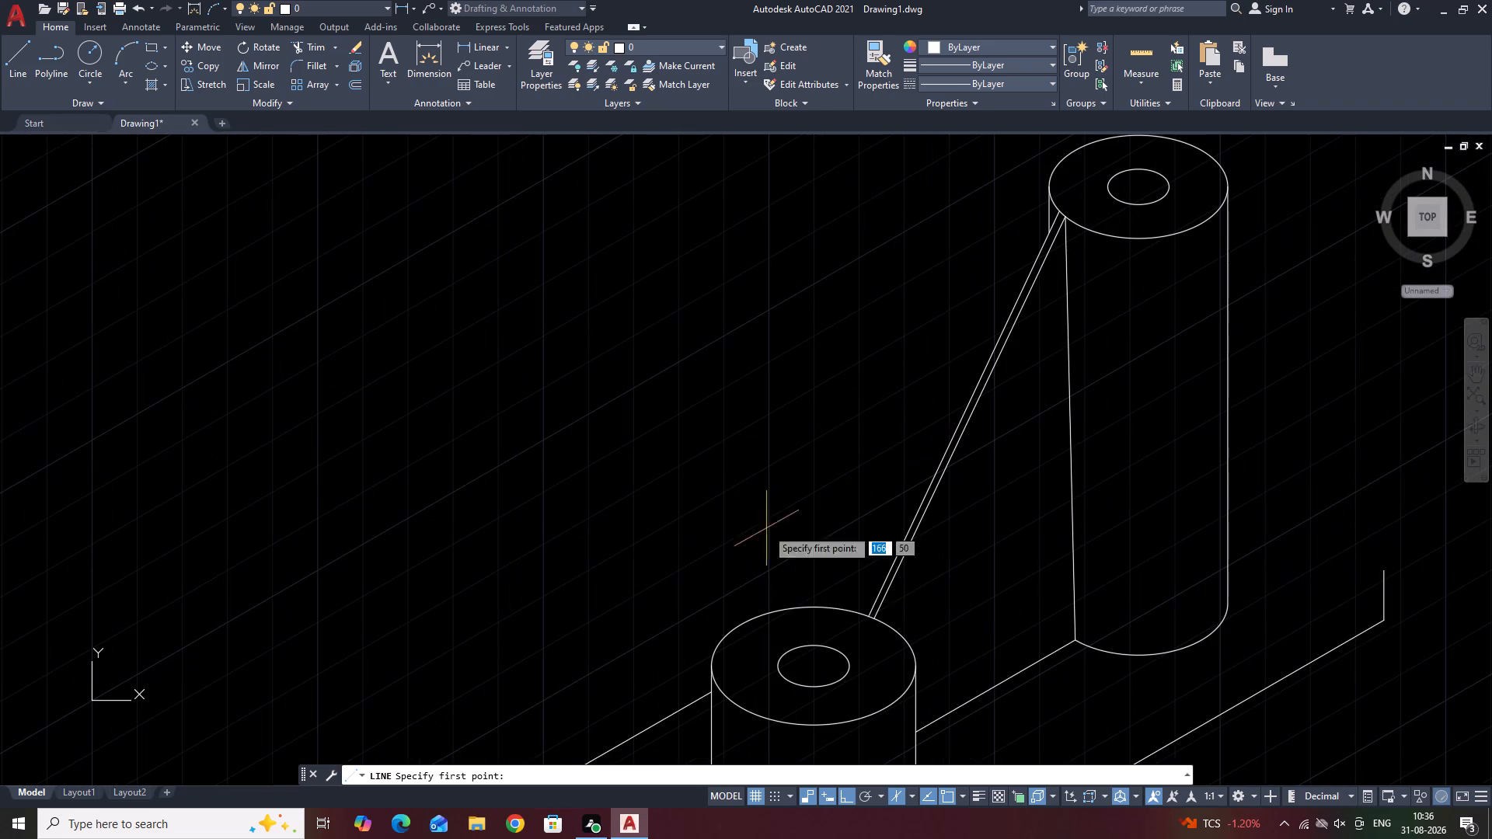
middle_click_drag(763, 594, 700, 407)
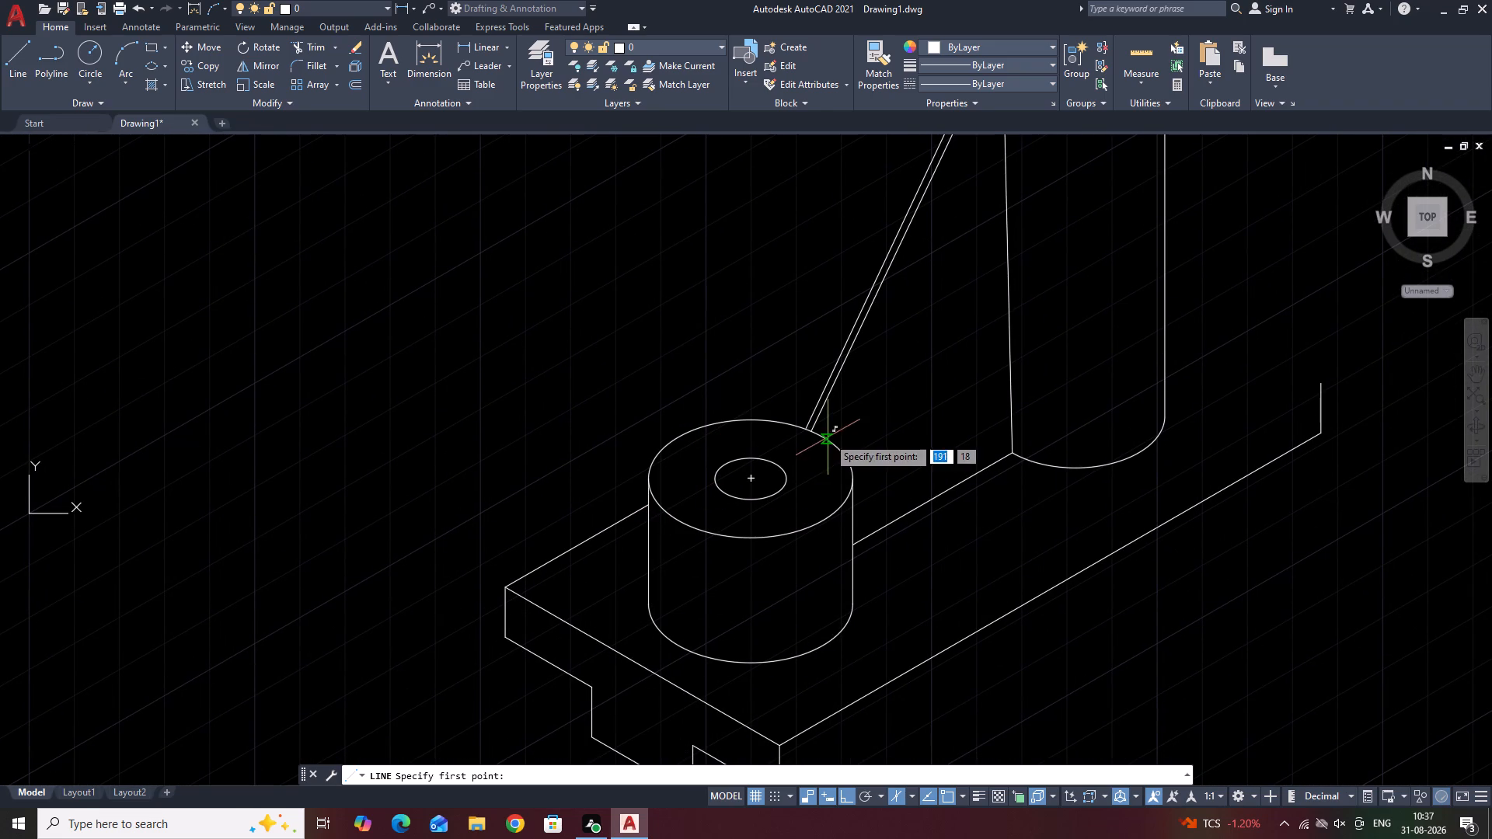
left_click(651, 508)
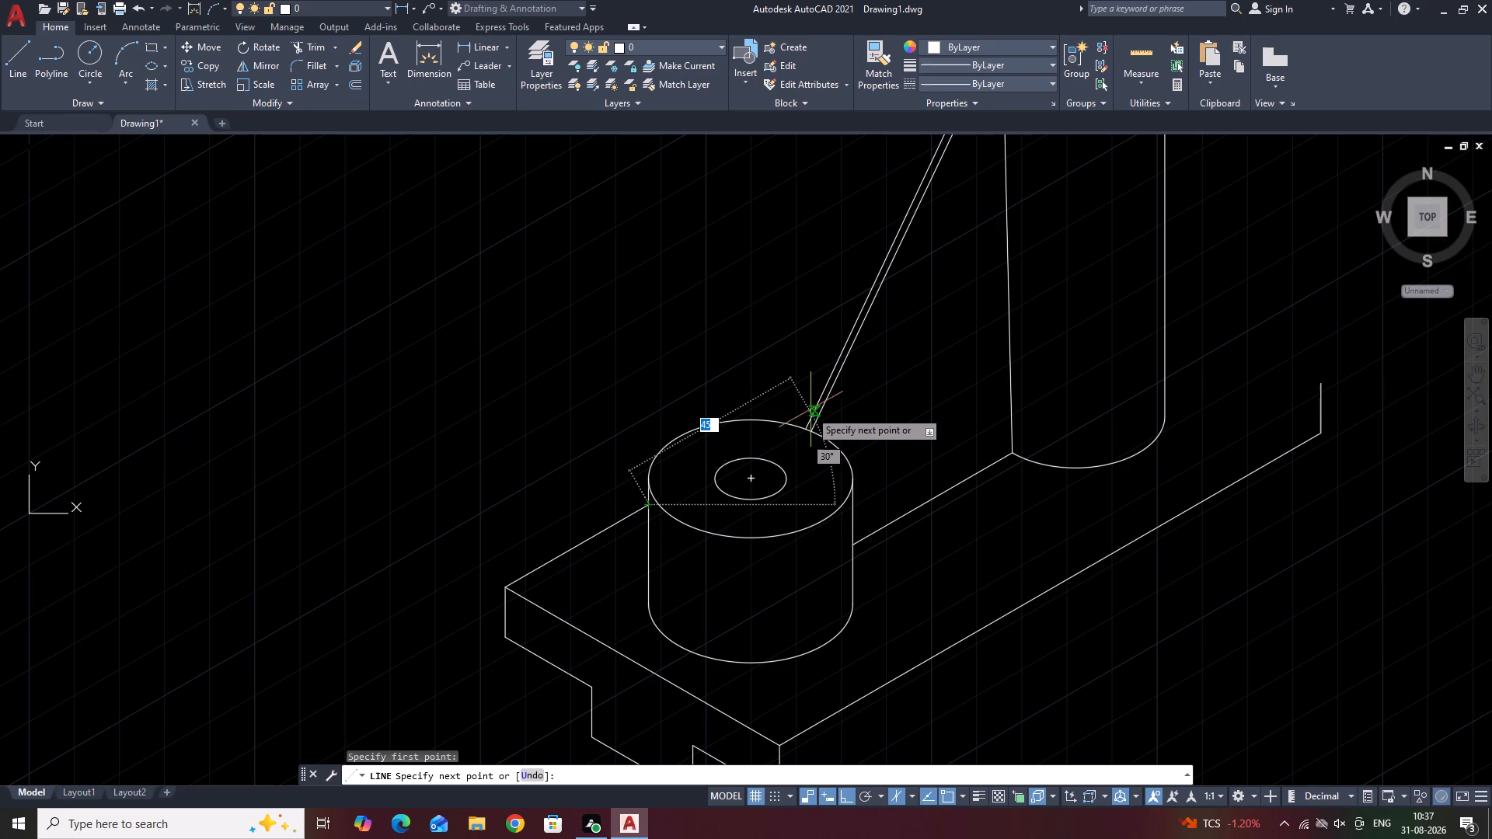
scroll(814, 402, "up", 2)
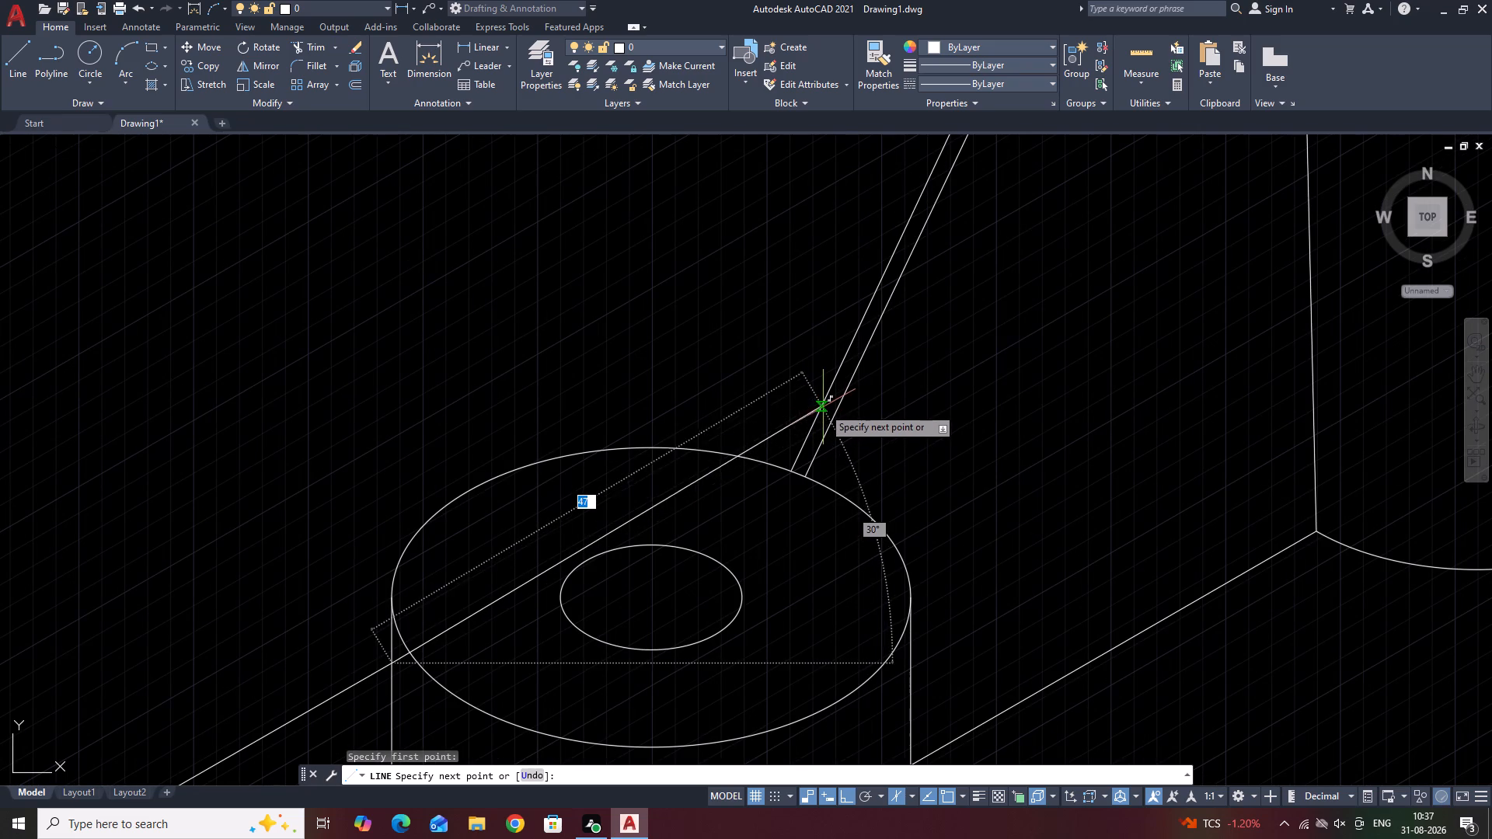
left_click(823, 407)
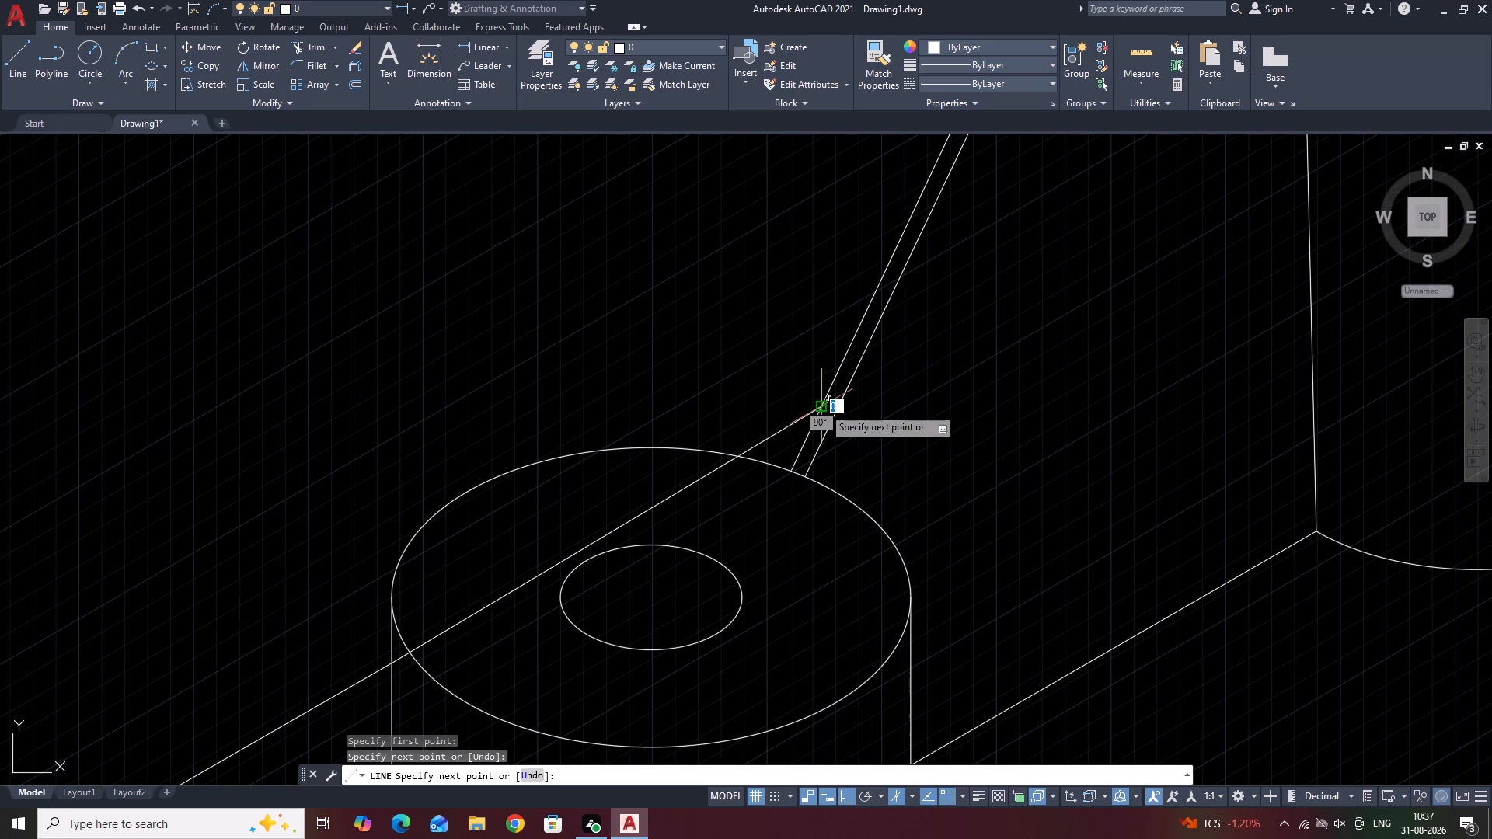
key("space")
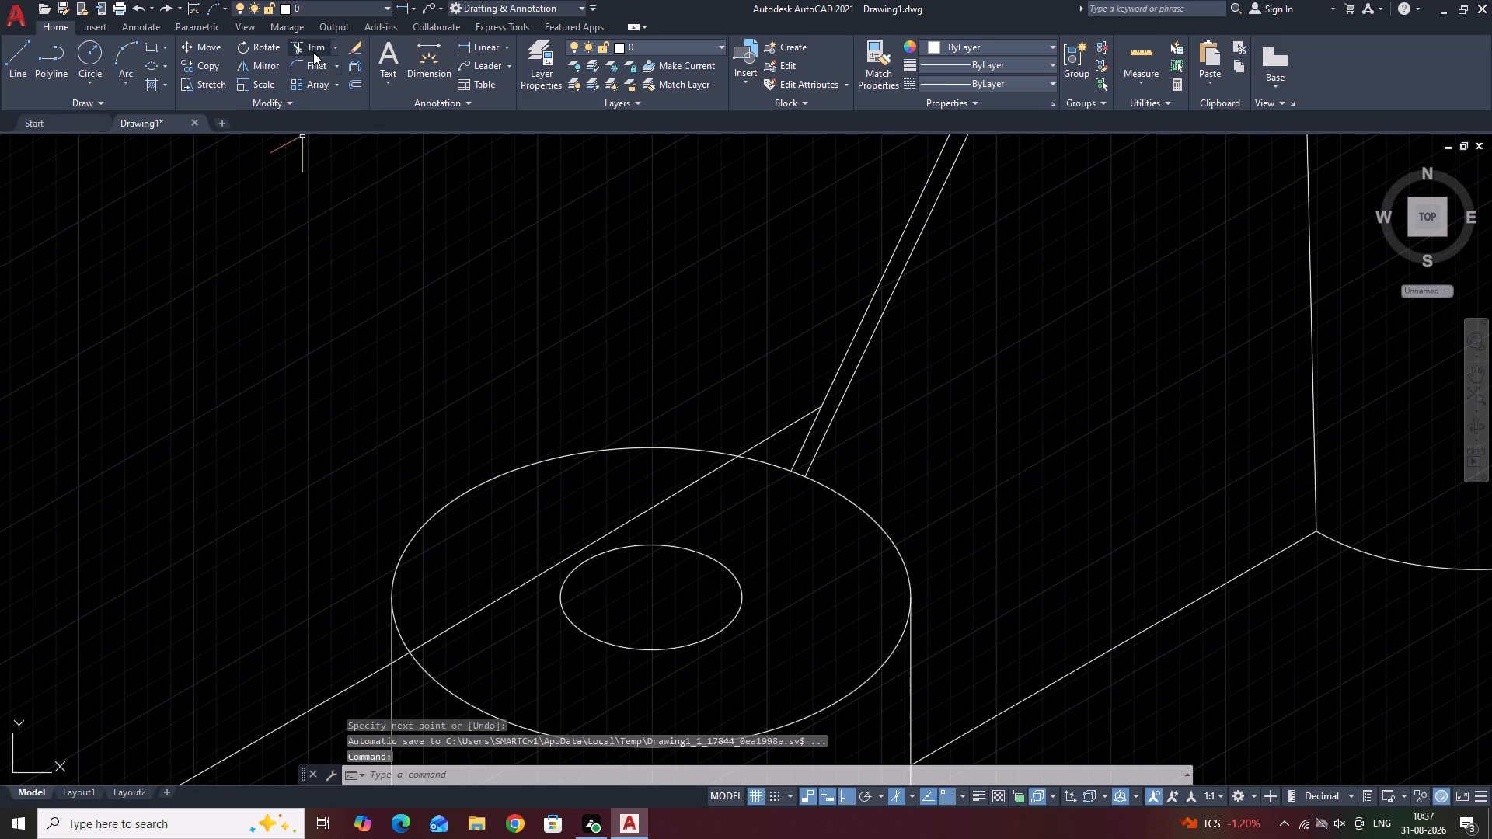
Trim the new 30° line where it crosses the boss, keeping only the piece between the top circle and the rib.
left_click(313, 51)
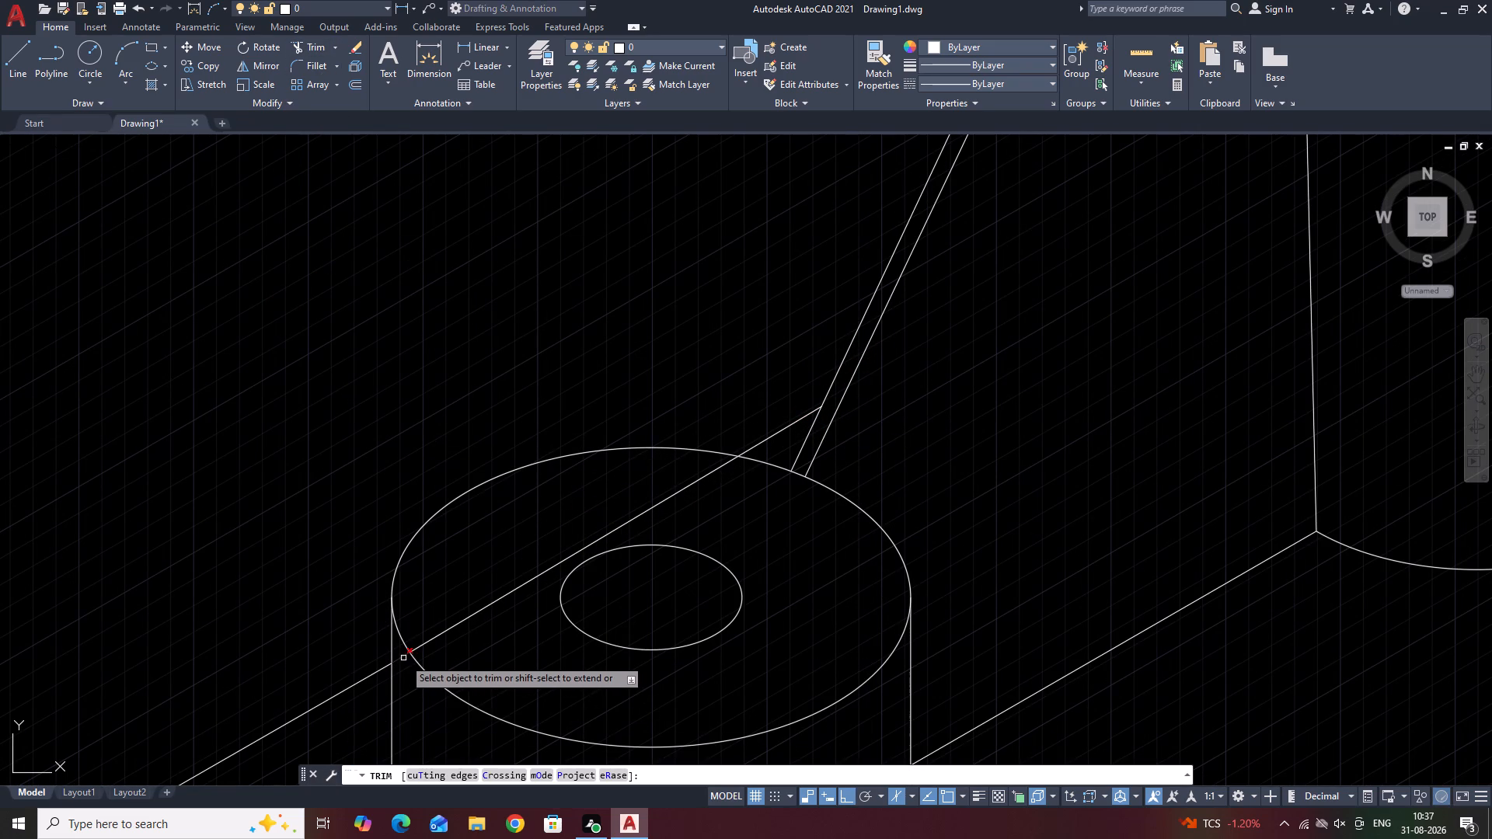
left_click(403, 658)
left_click(445, 632)
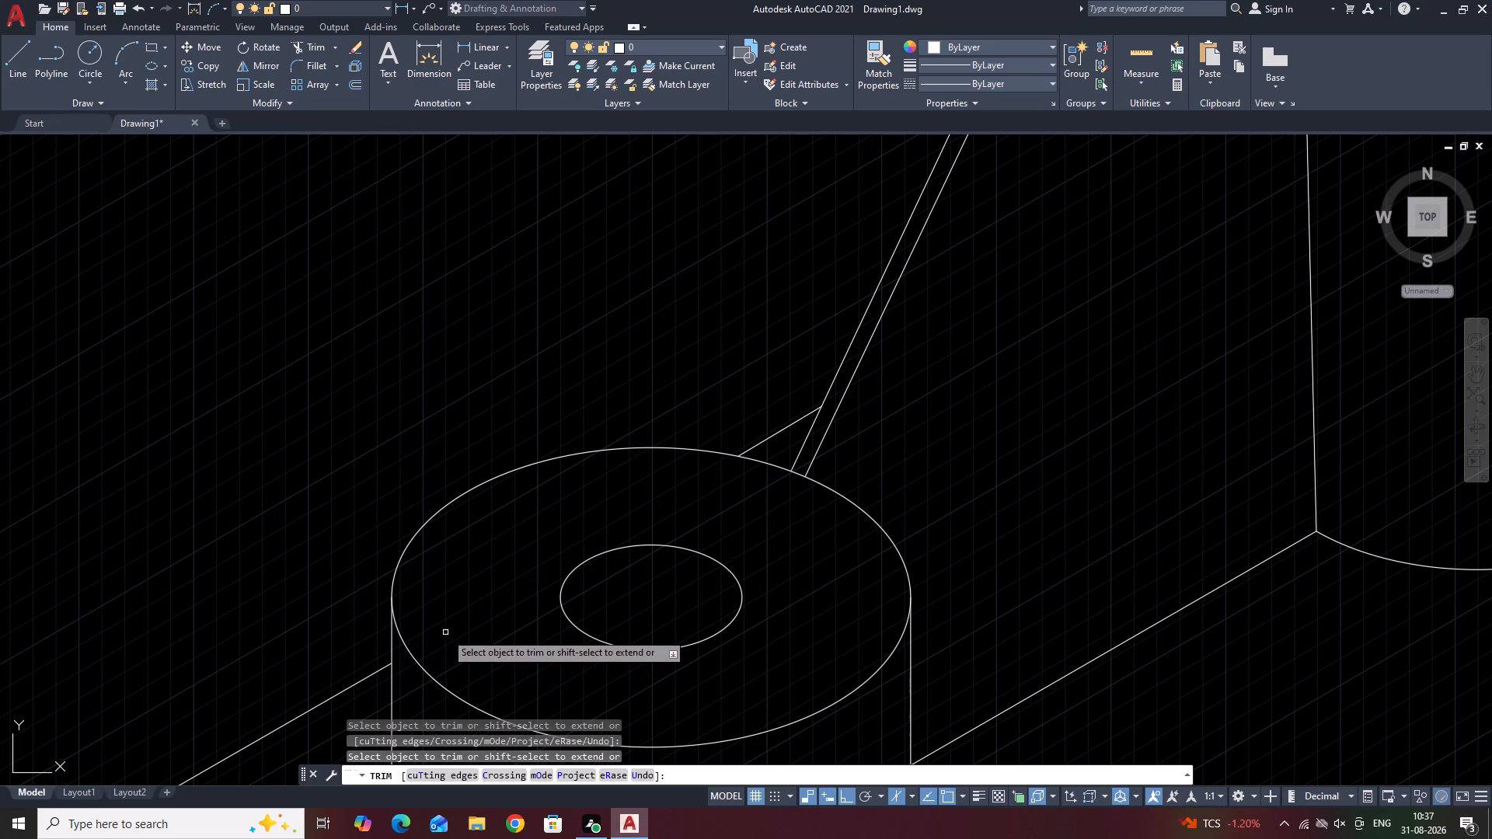
scroll(451, 626, "down", 2)
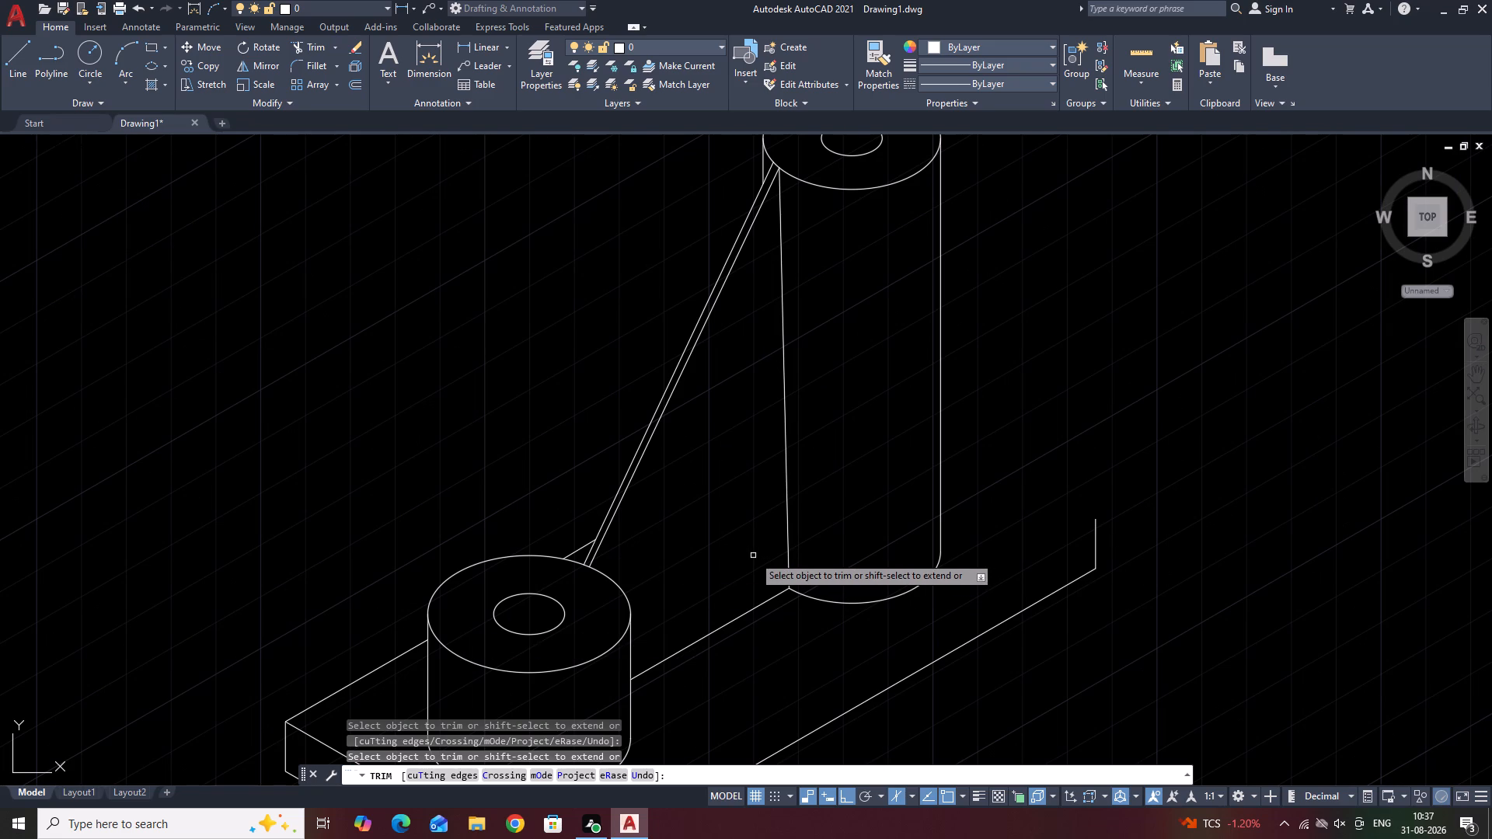
key("space")
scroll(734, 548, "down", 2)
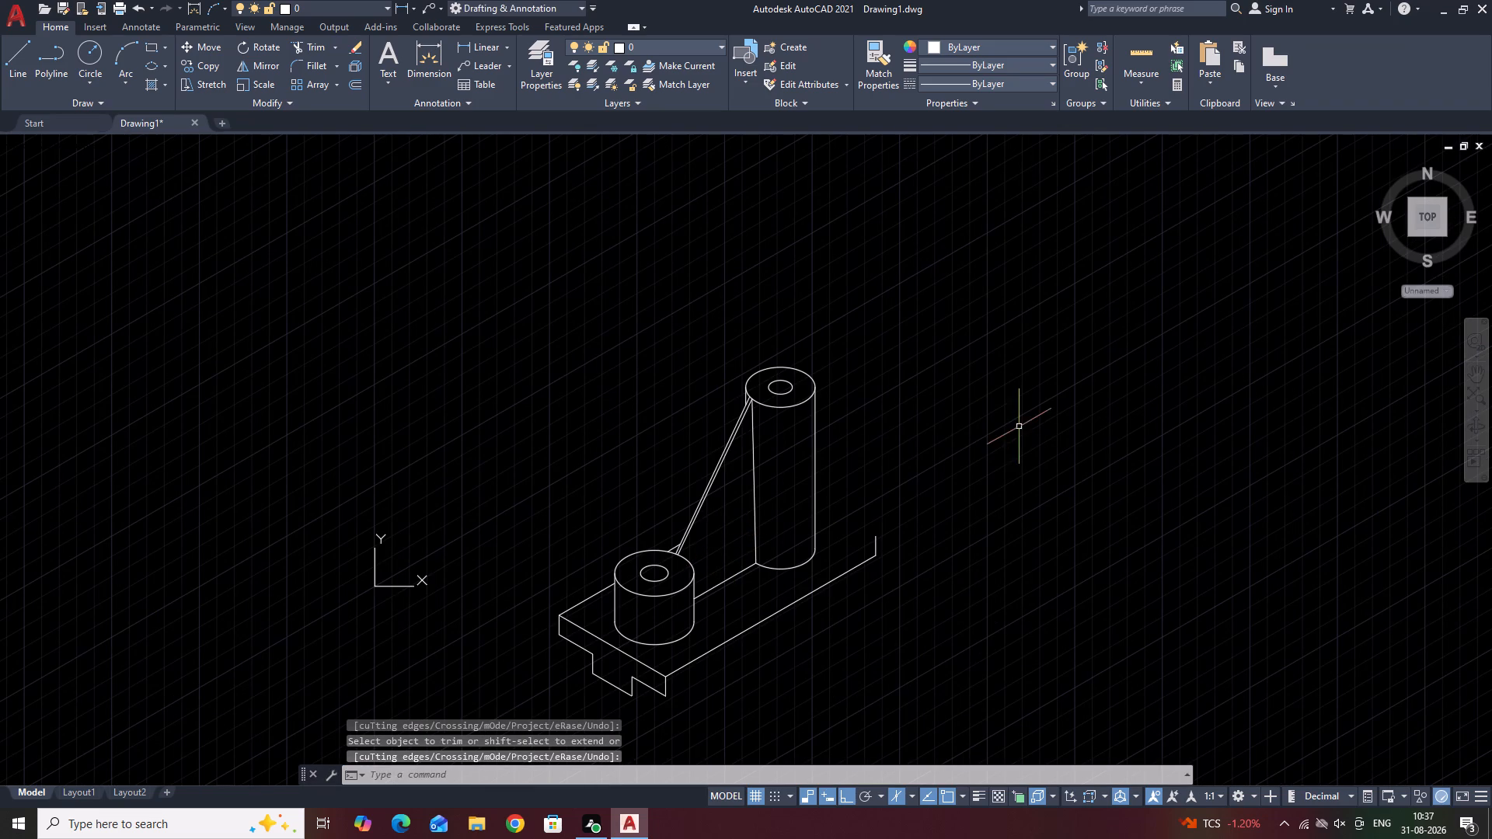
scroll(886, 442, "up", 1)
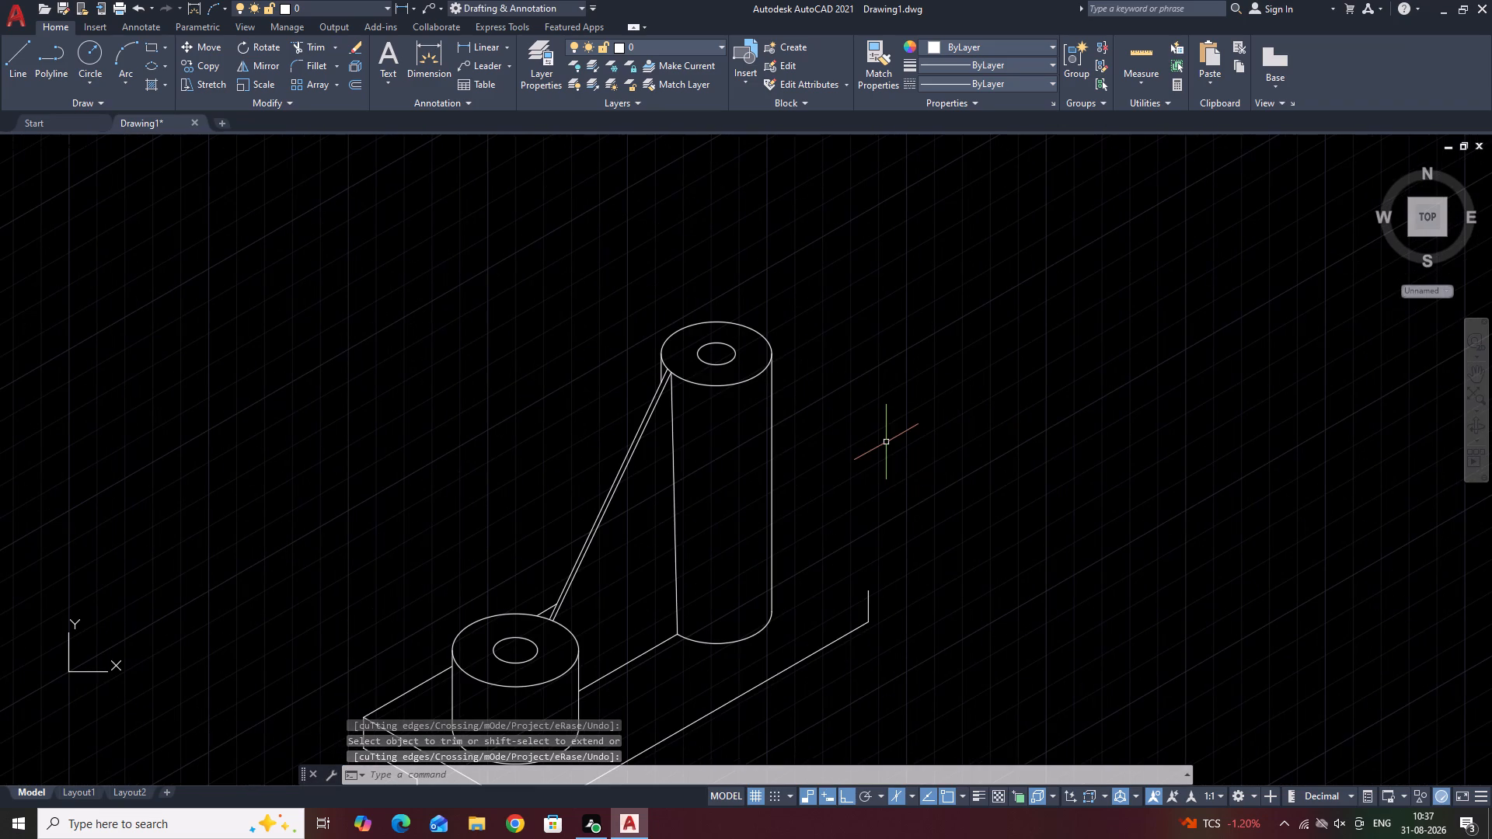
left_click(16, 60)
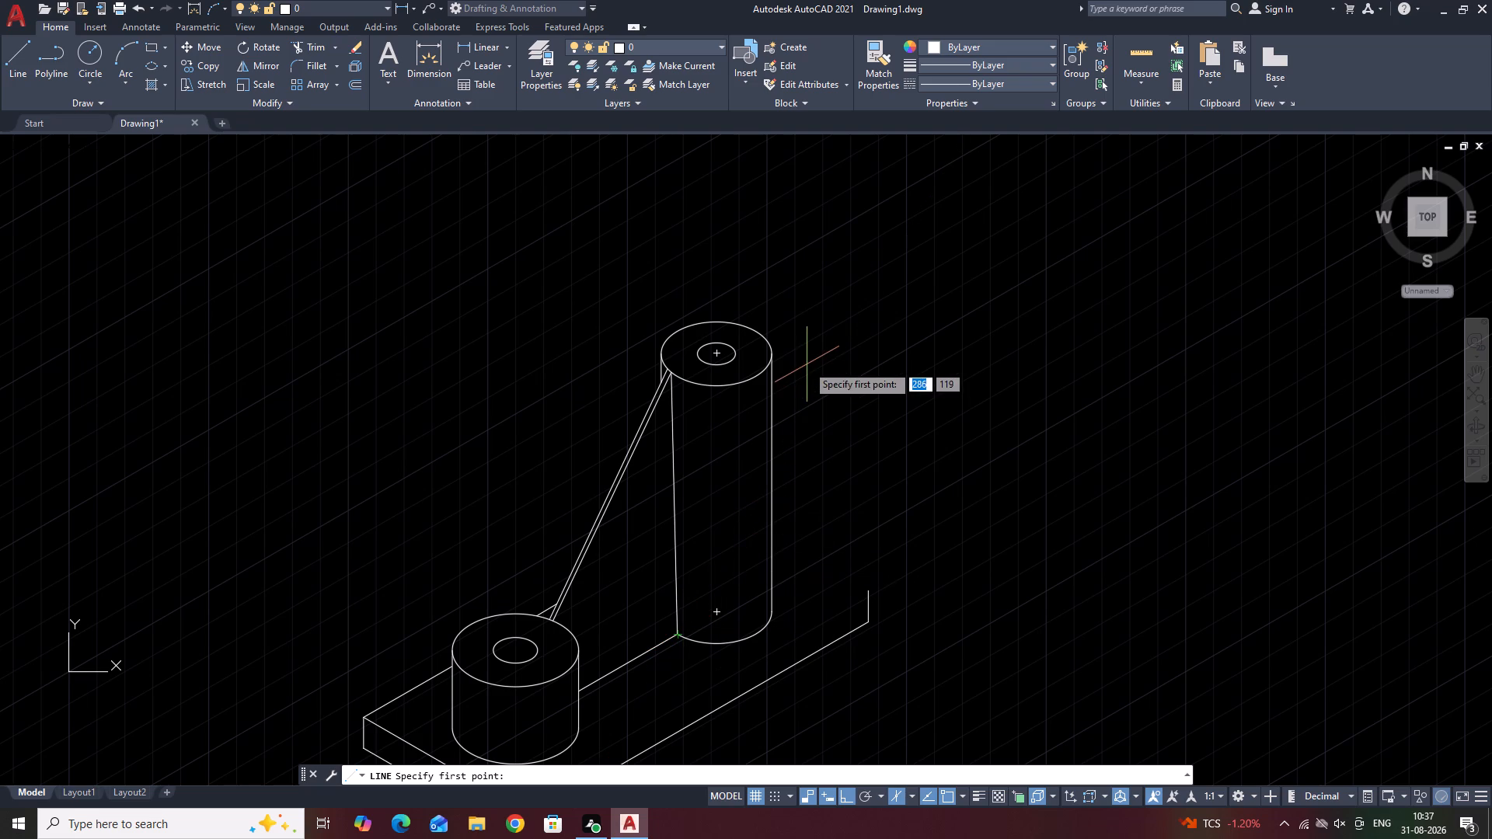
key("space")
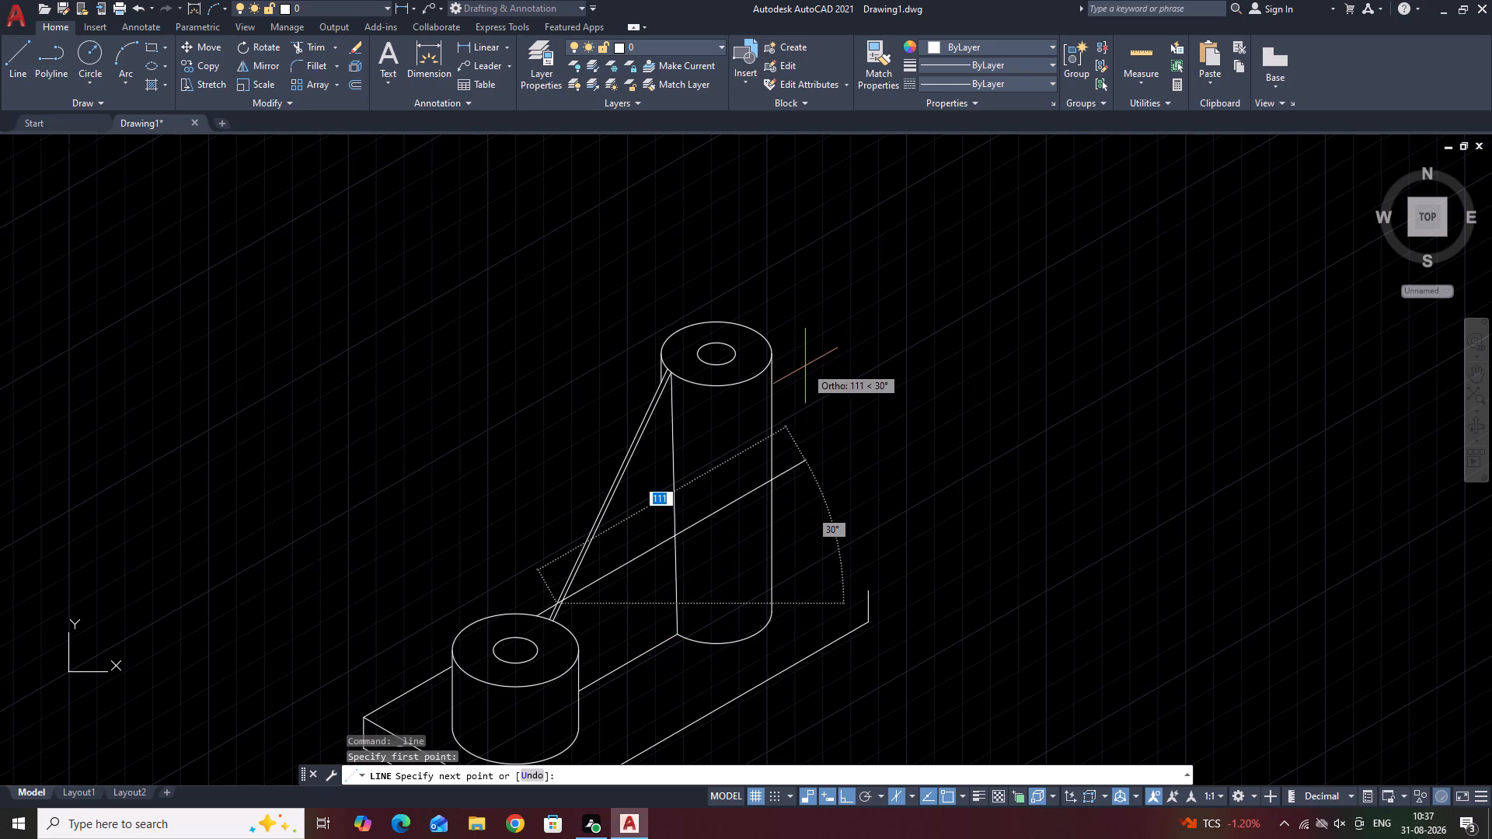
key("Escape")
Draw a line about 23 long at 30° from the centre of the tall cylinder's top circle past its outer edge.
left_click(9, 44)
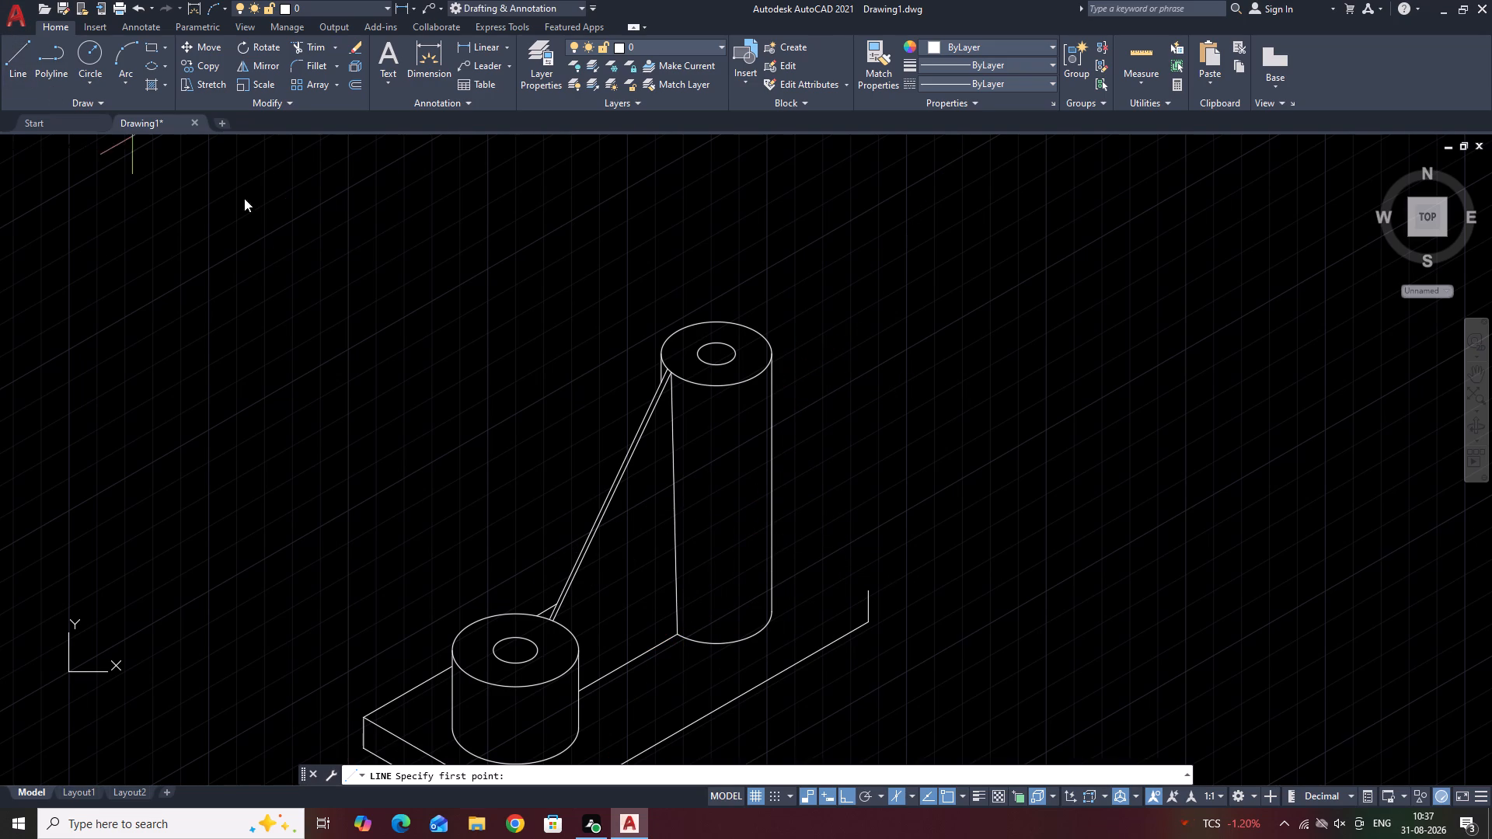
middle_click_drag(805, 322, 803, 400)
scroll(786, 424, "up", 1)
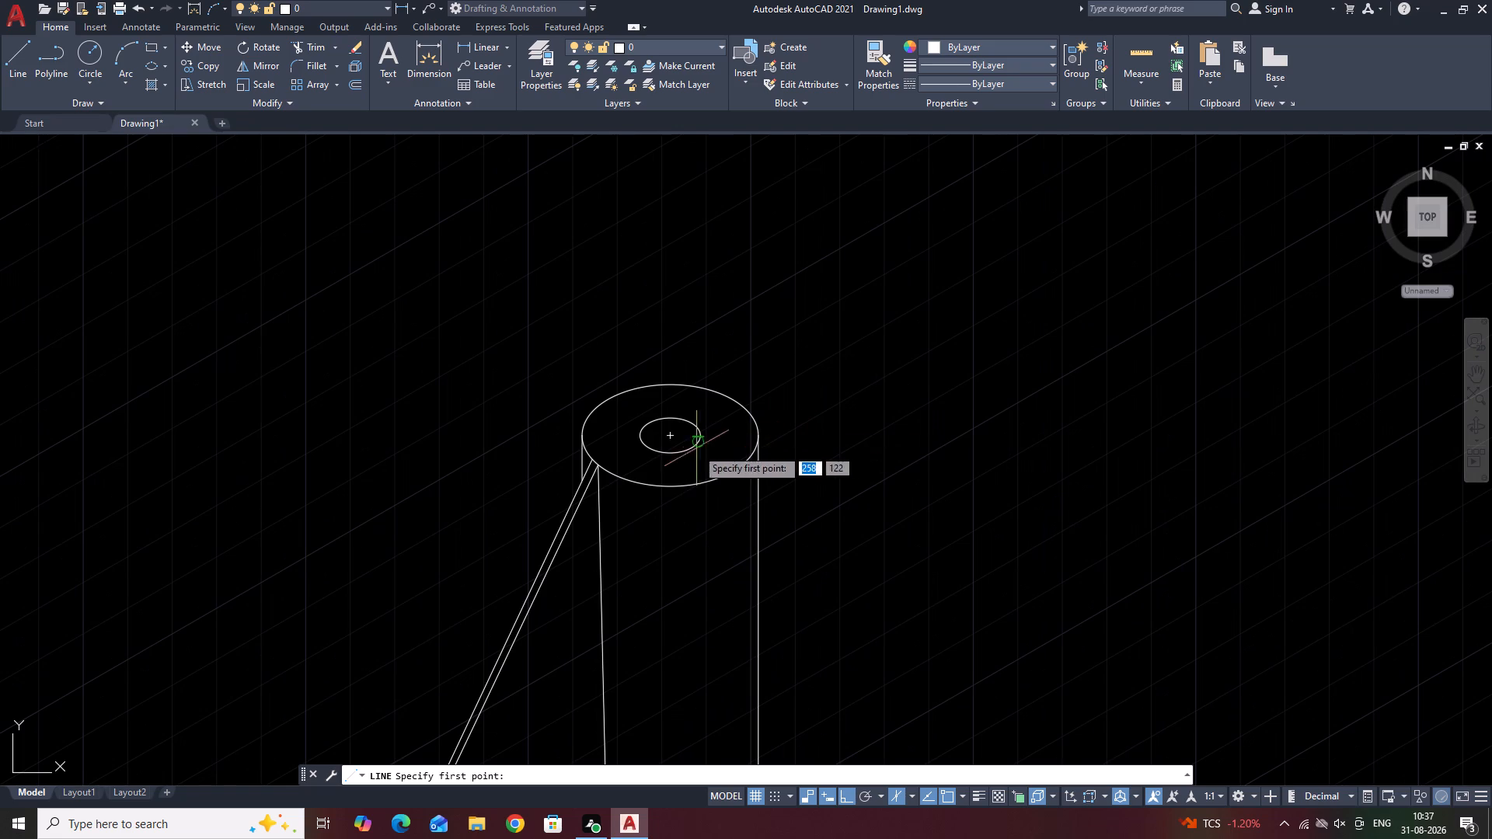
left_click(672, 437)
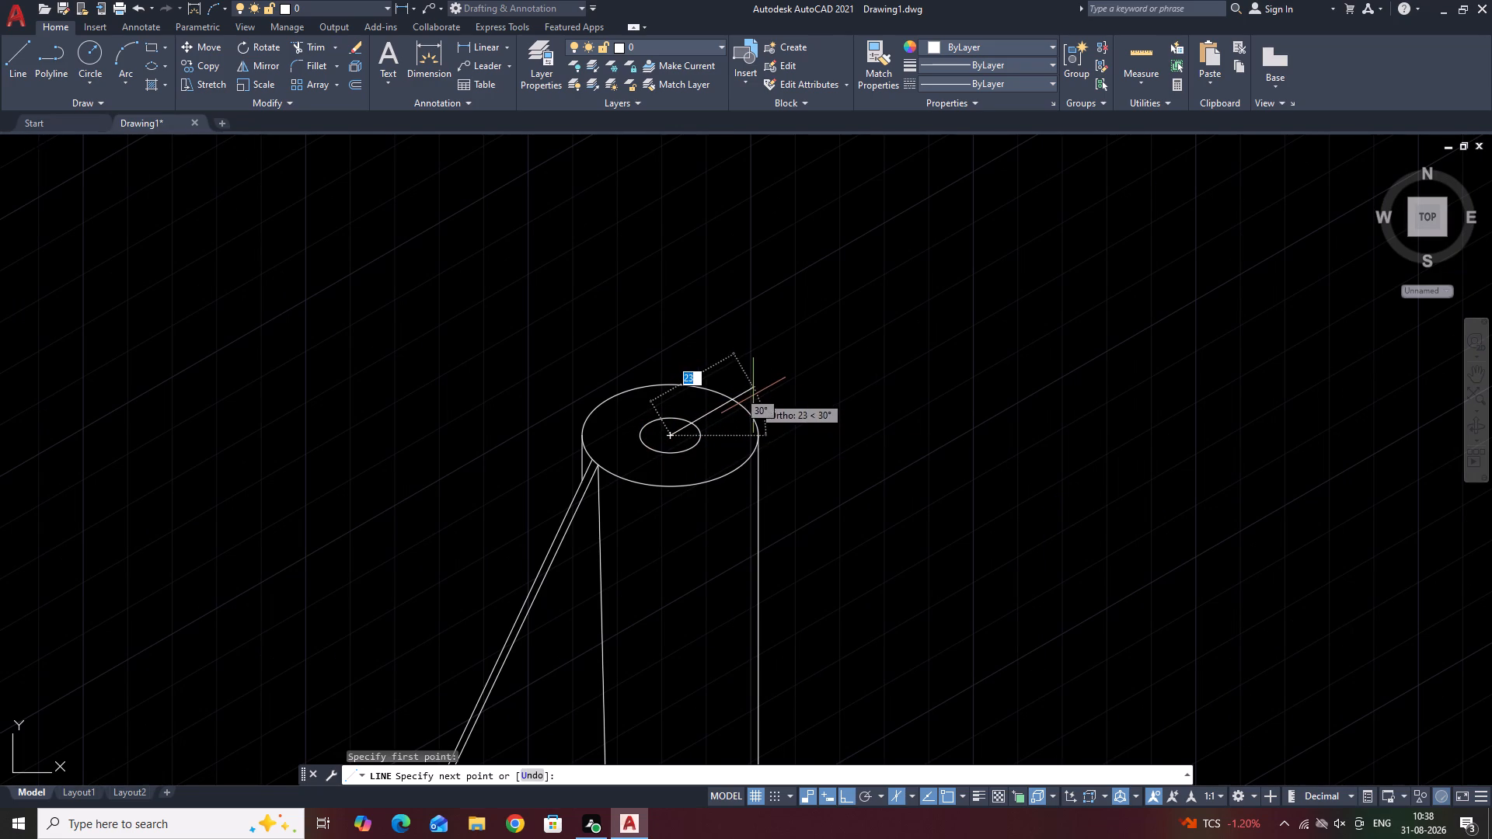
left_click(753, 395)
key("space")
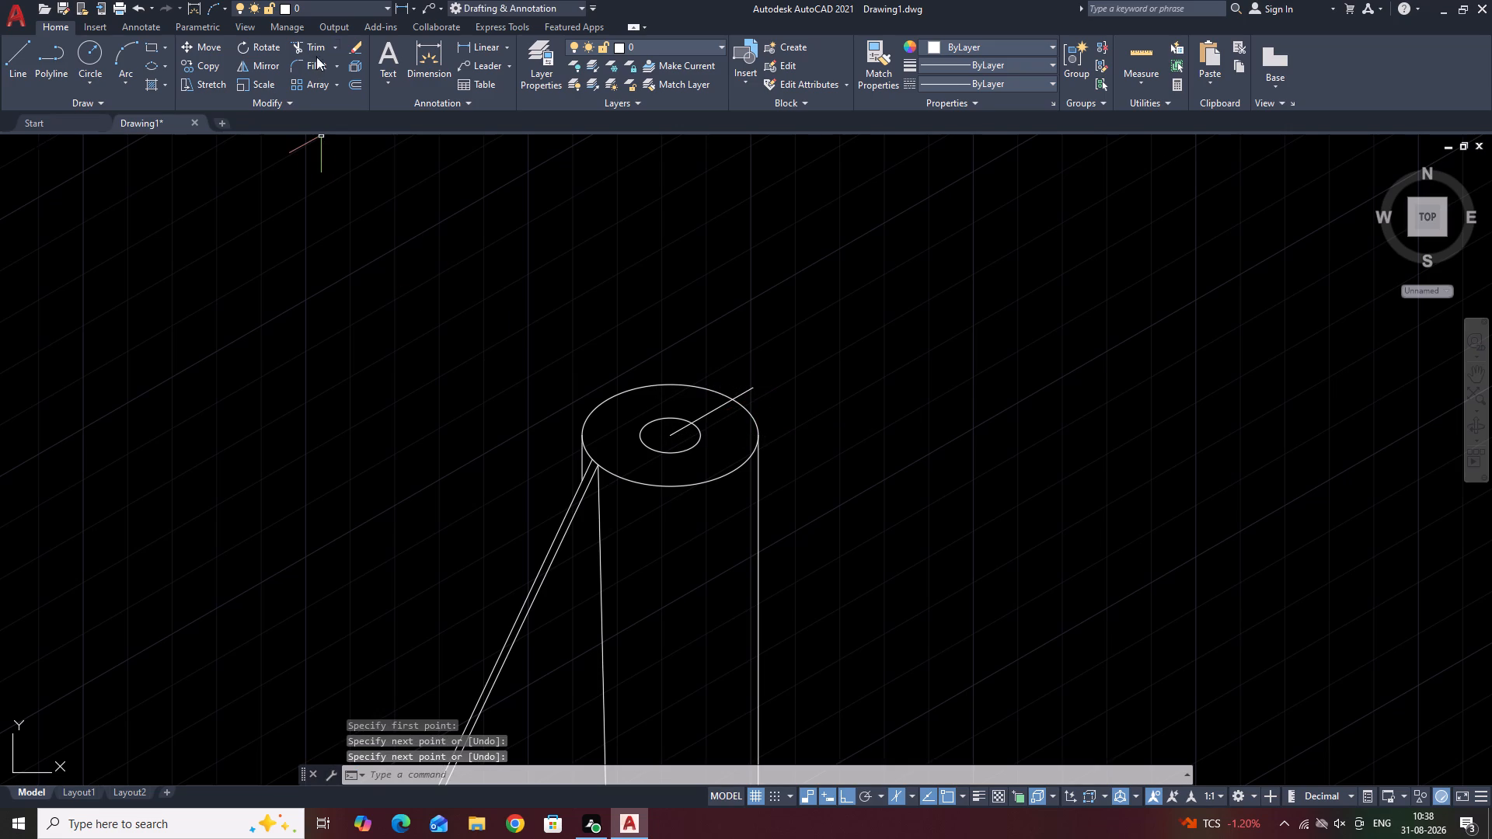
Trim the 30° centre line where it overhangs the tall cylinder's outer top circle.
left_click(316, 46)
left_click(742, 395)
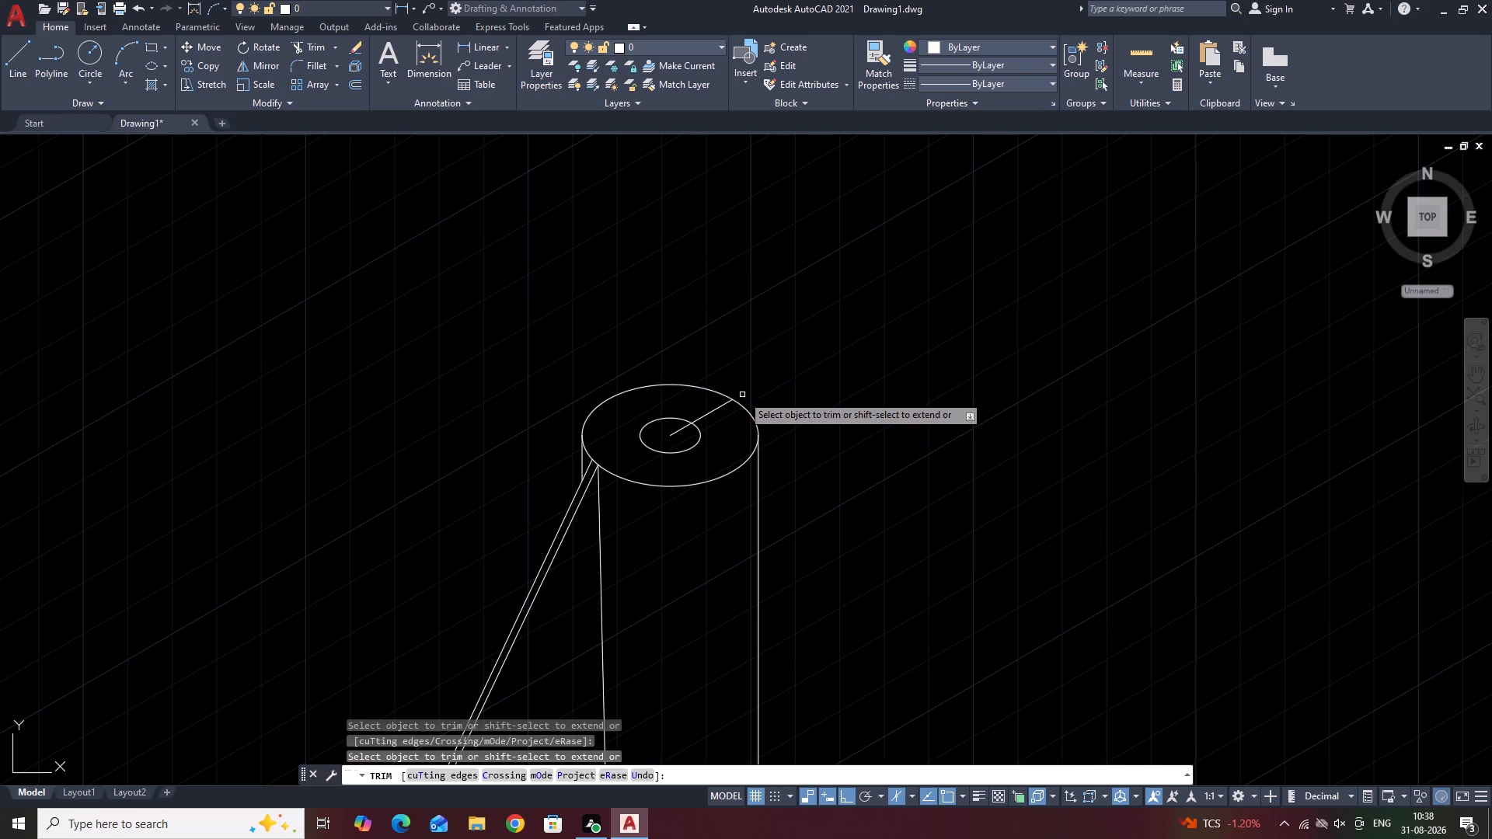
key("space")
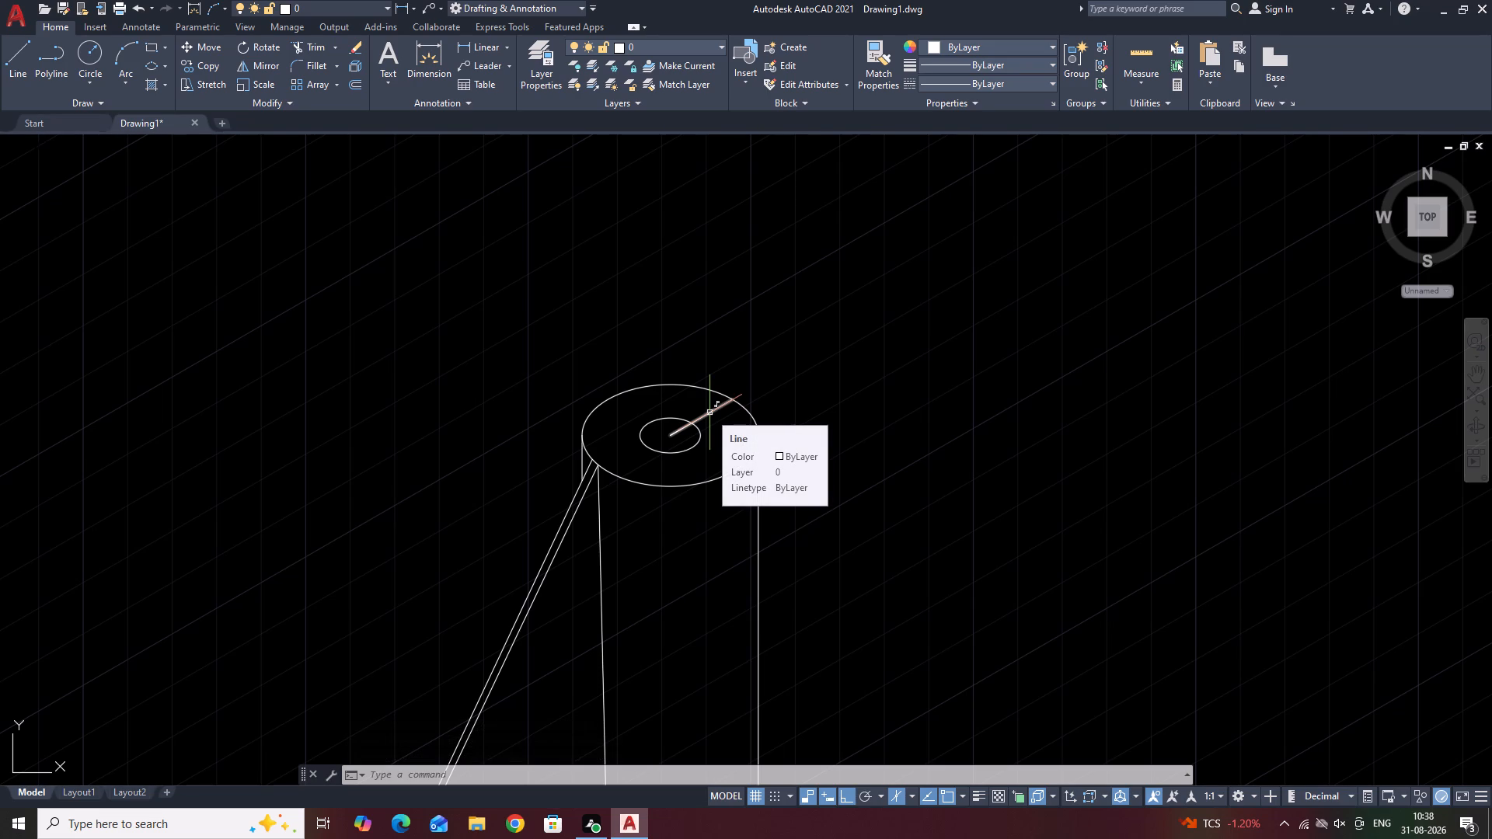
Copy the 30° centre line on the tall cylinder's top face by 10 at 90° and by 10 at 330°.
left_click(709, 413)
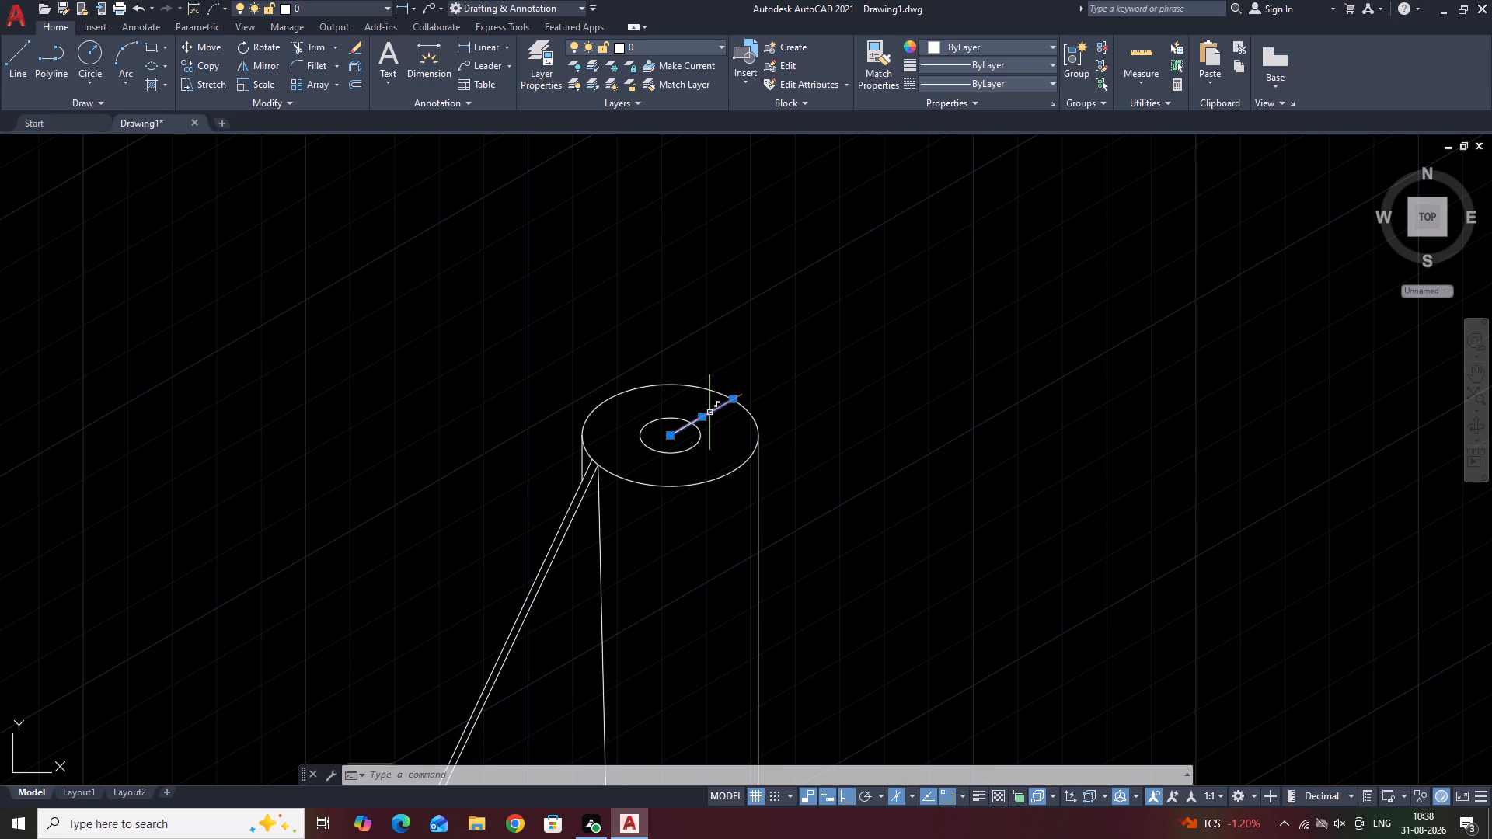
right_click(709, 413)
left_click(776, 541)
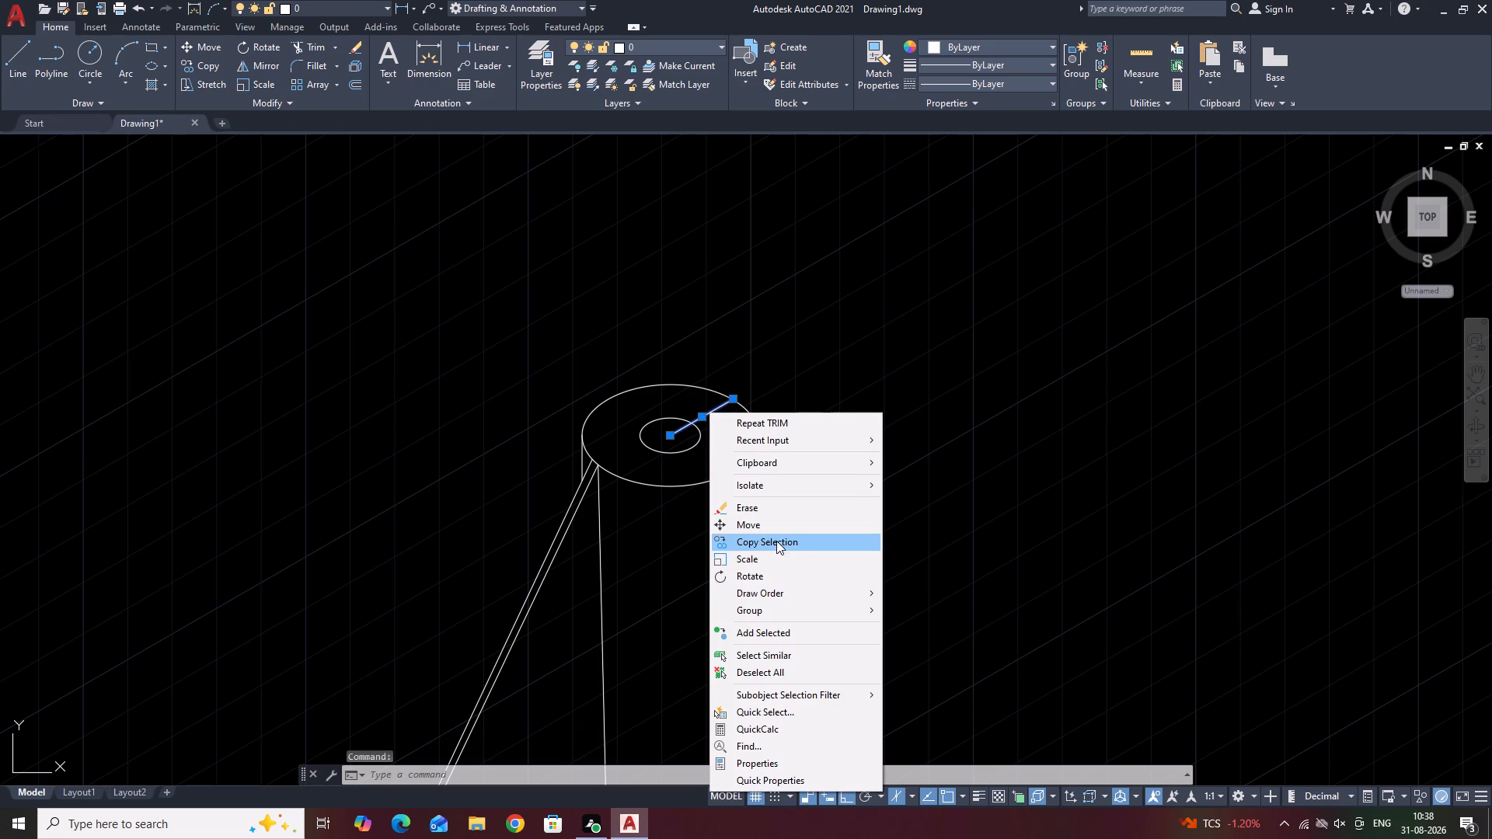
left_click(734, 398)
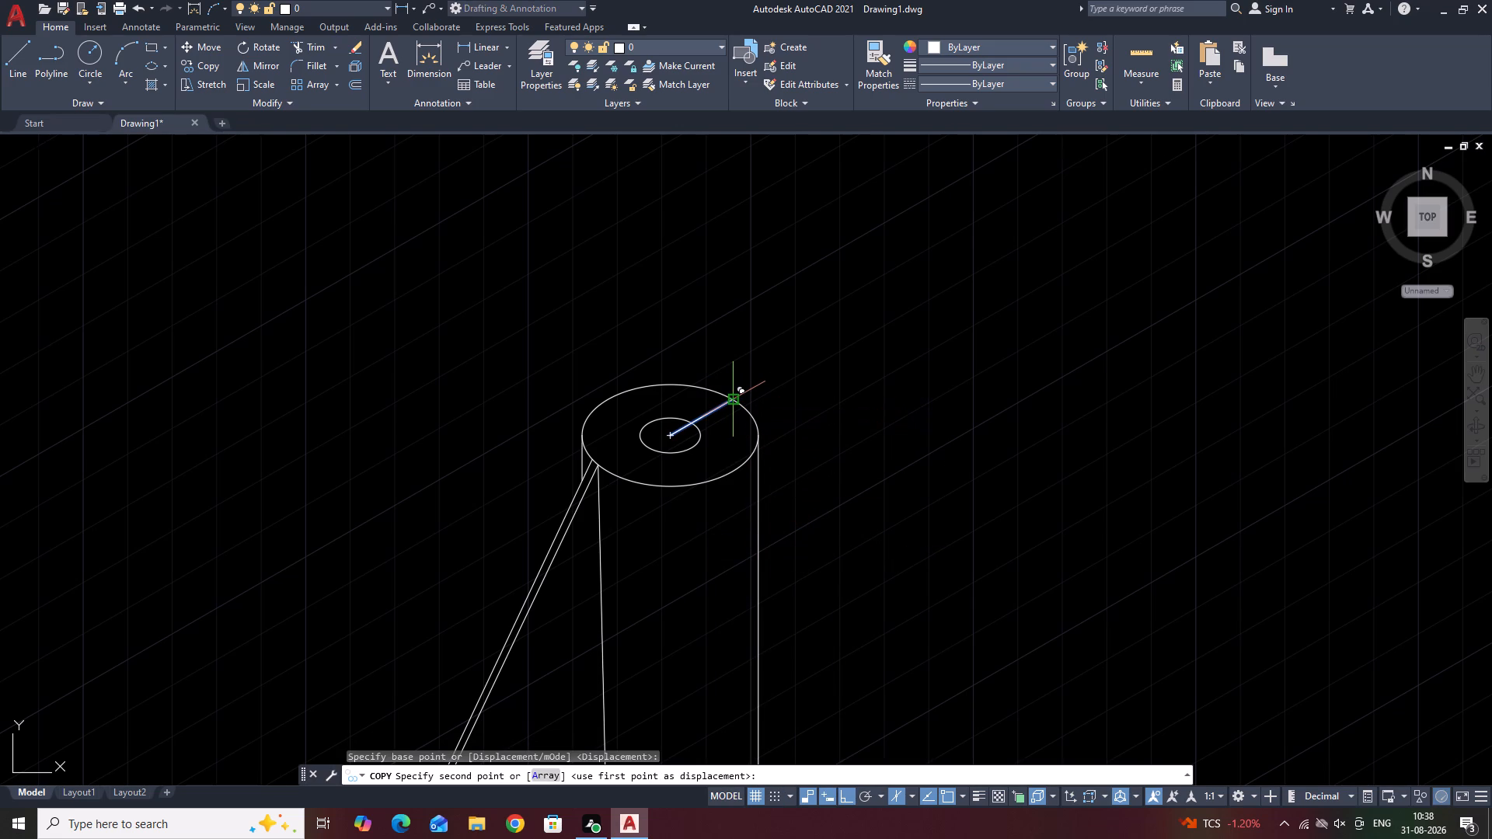
key("F5")
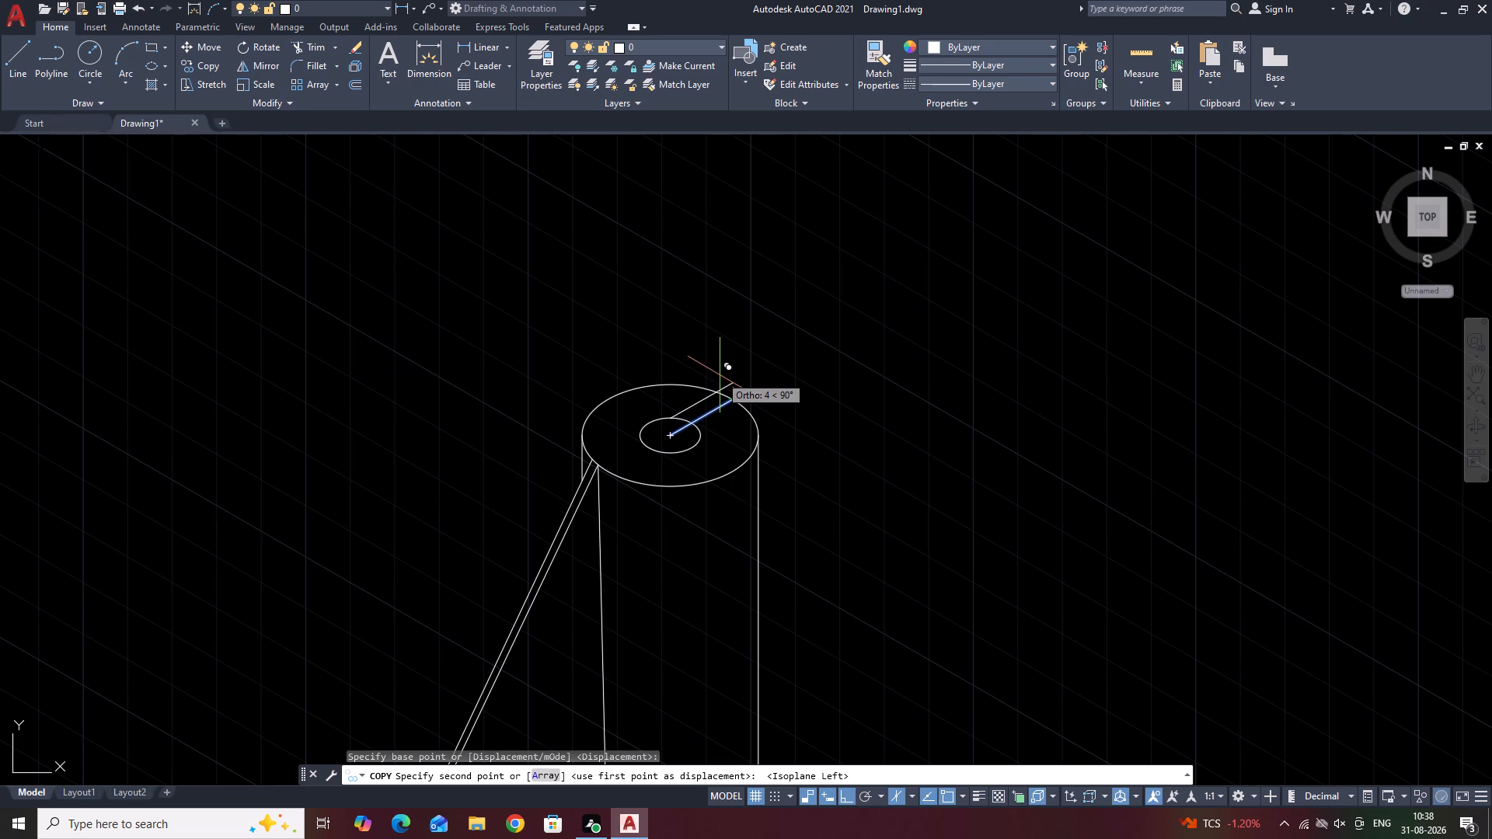
type("10")
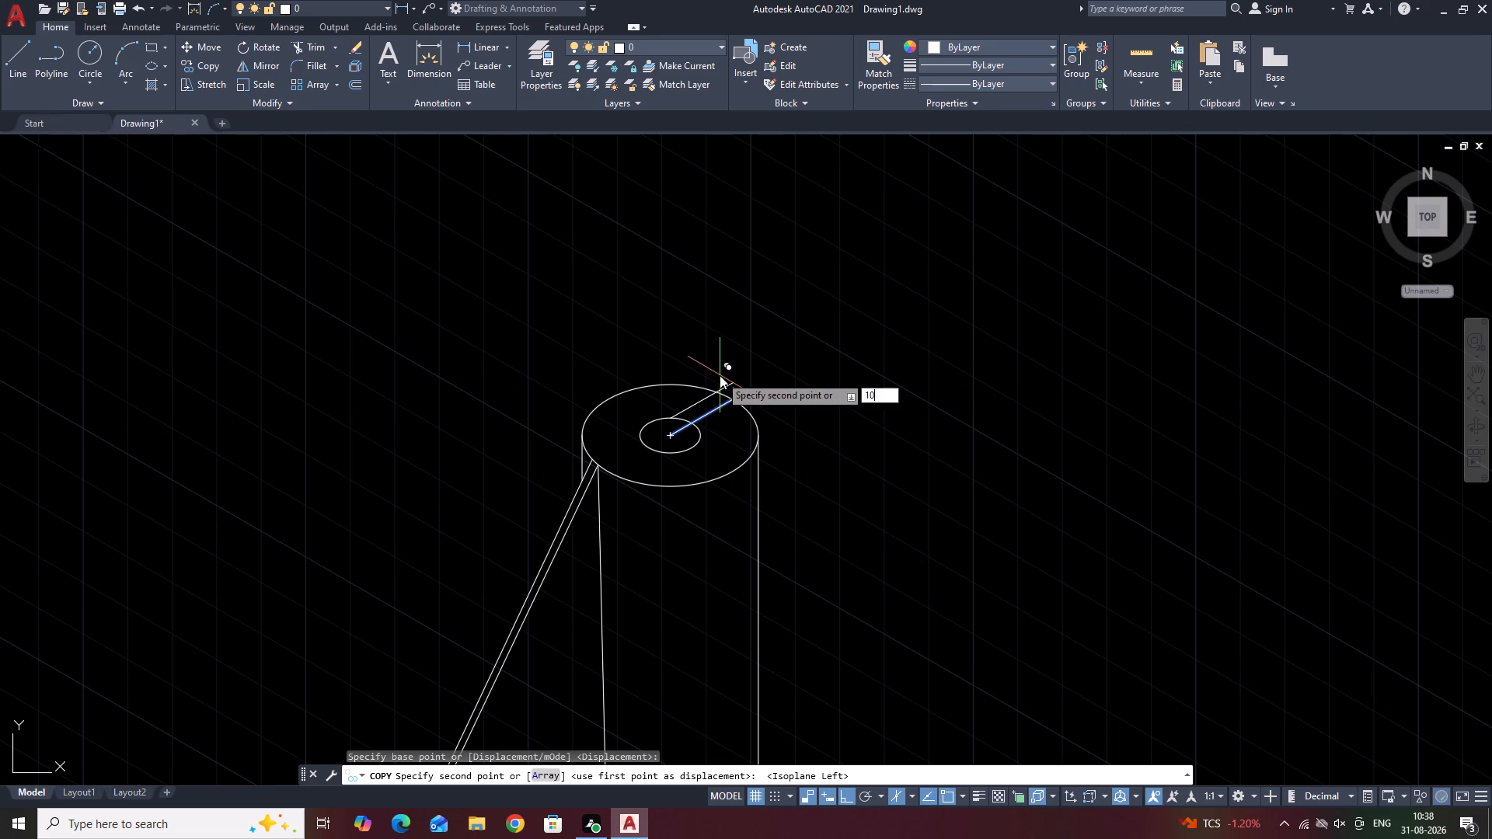
key("Return")
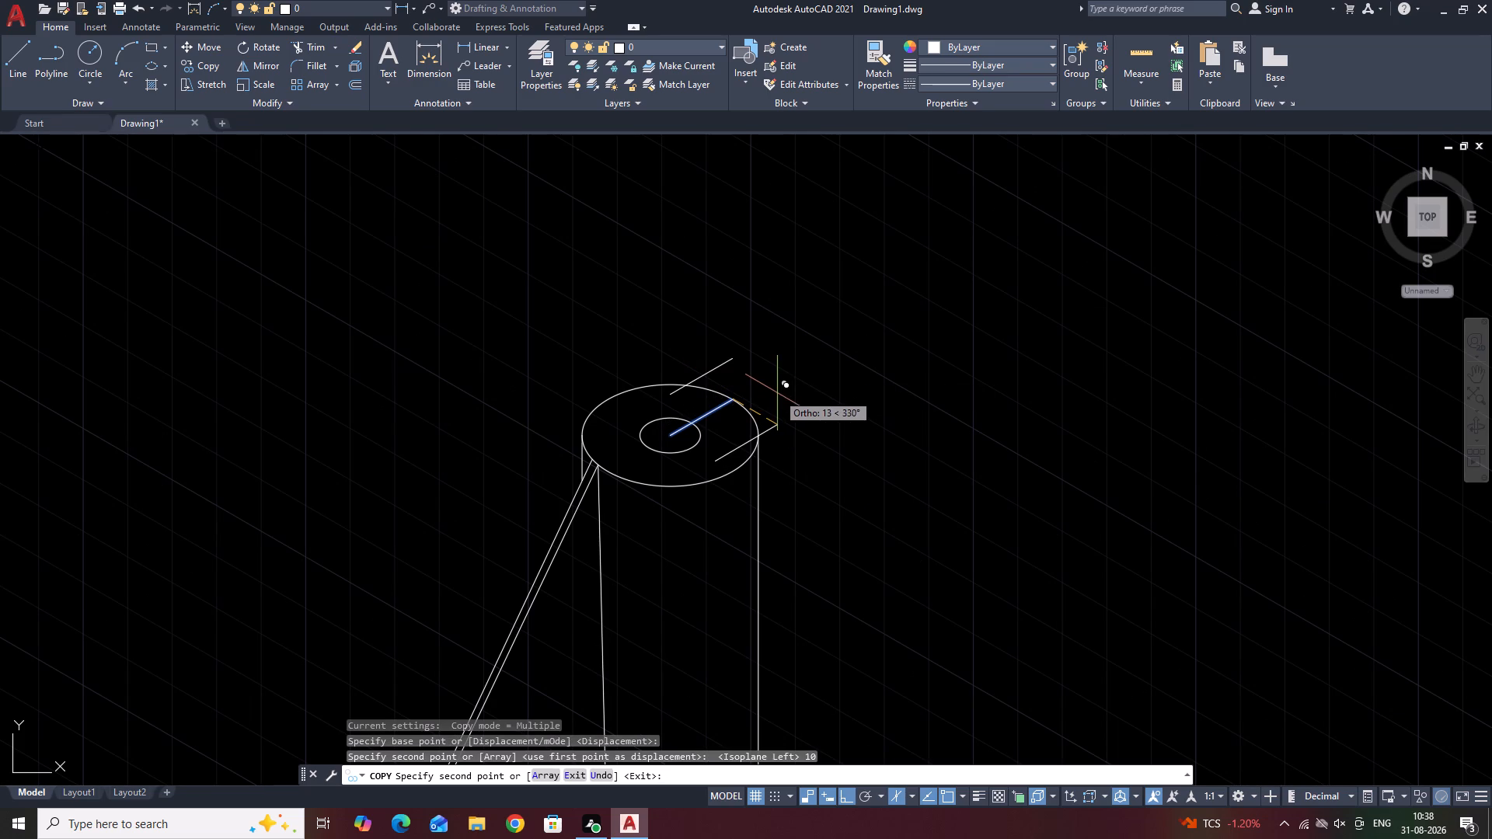
type("10")
key("Return")
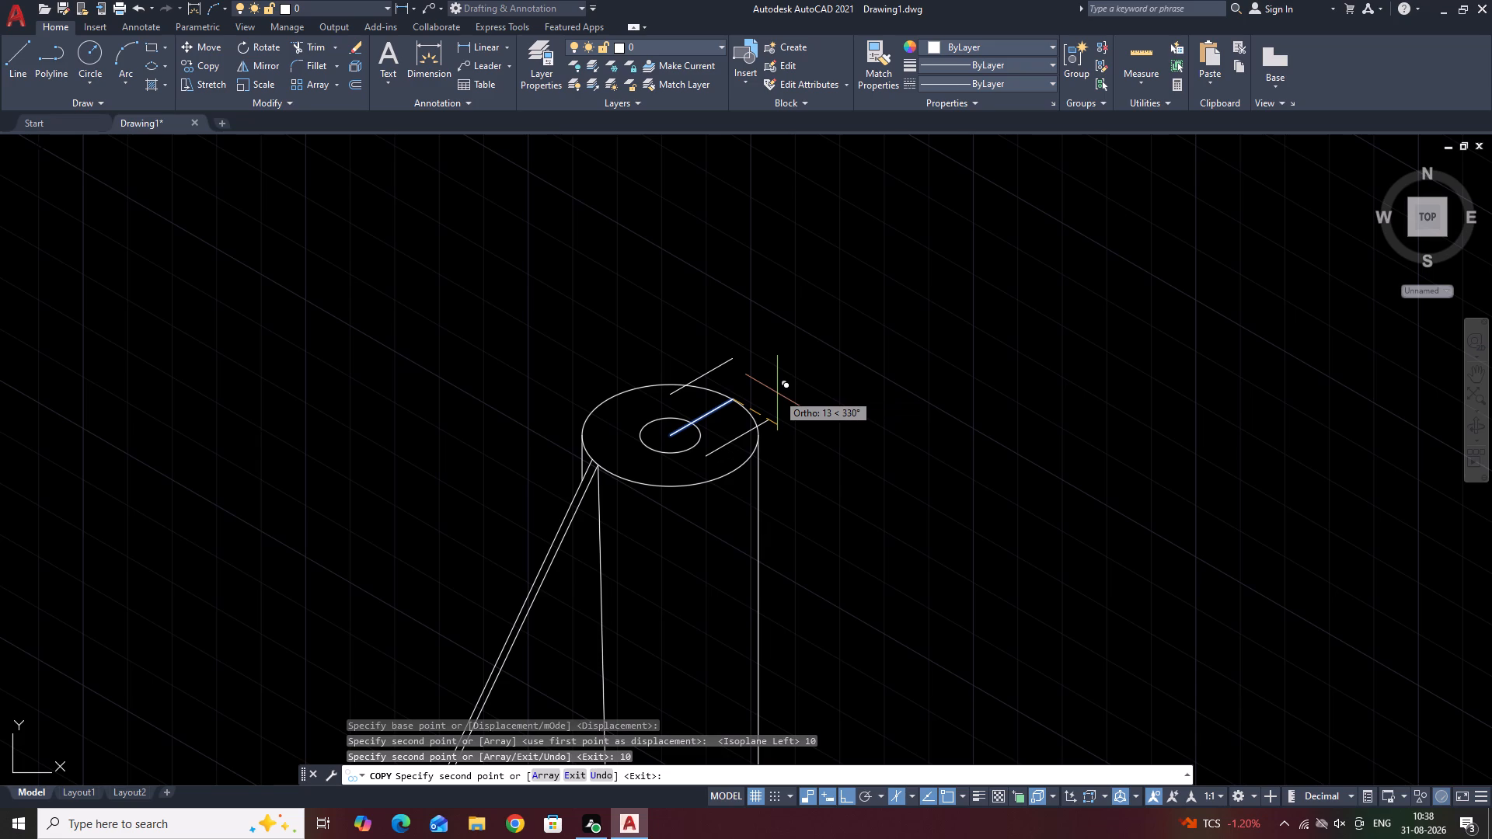
key("space")
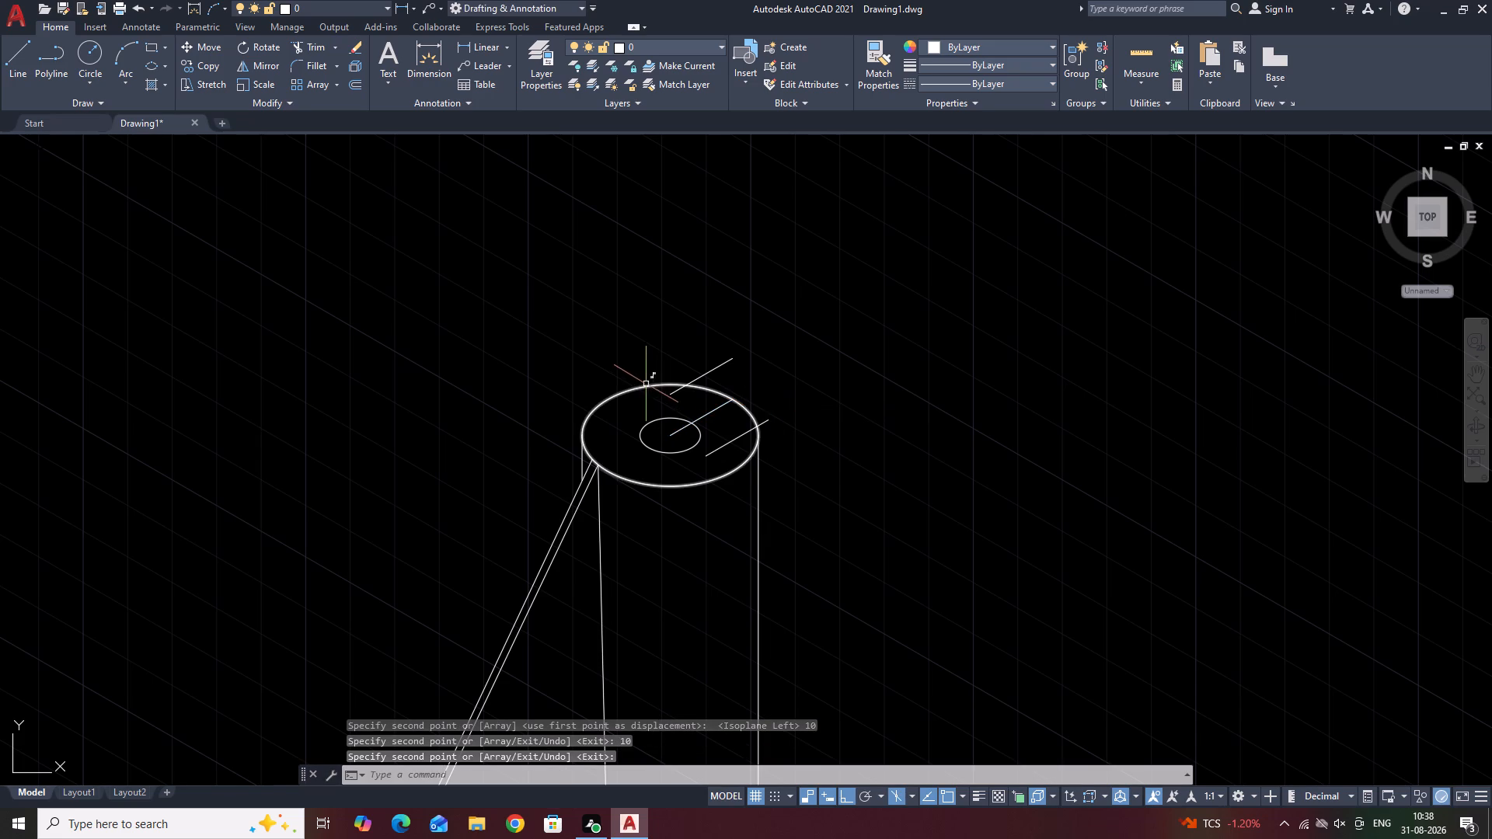
Trim both copied lines where they overhang the tall cylinder's outer top circle, and remove the original centre line completely.
scroll(781, 399, "up", 2)
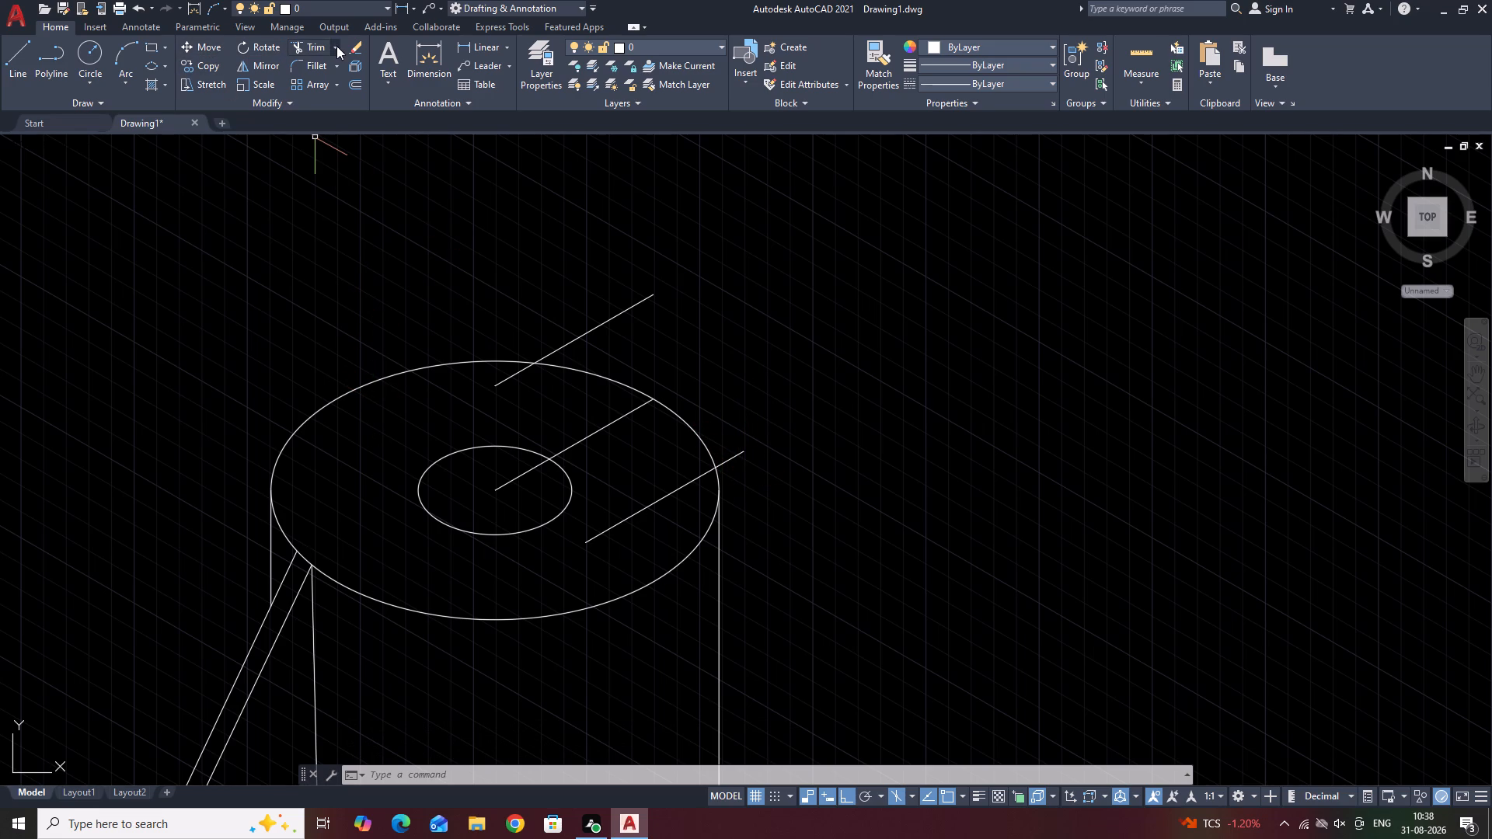
left_click(317, 44)
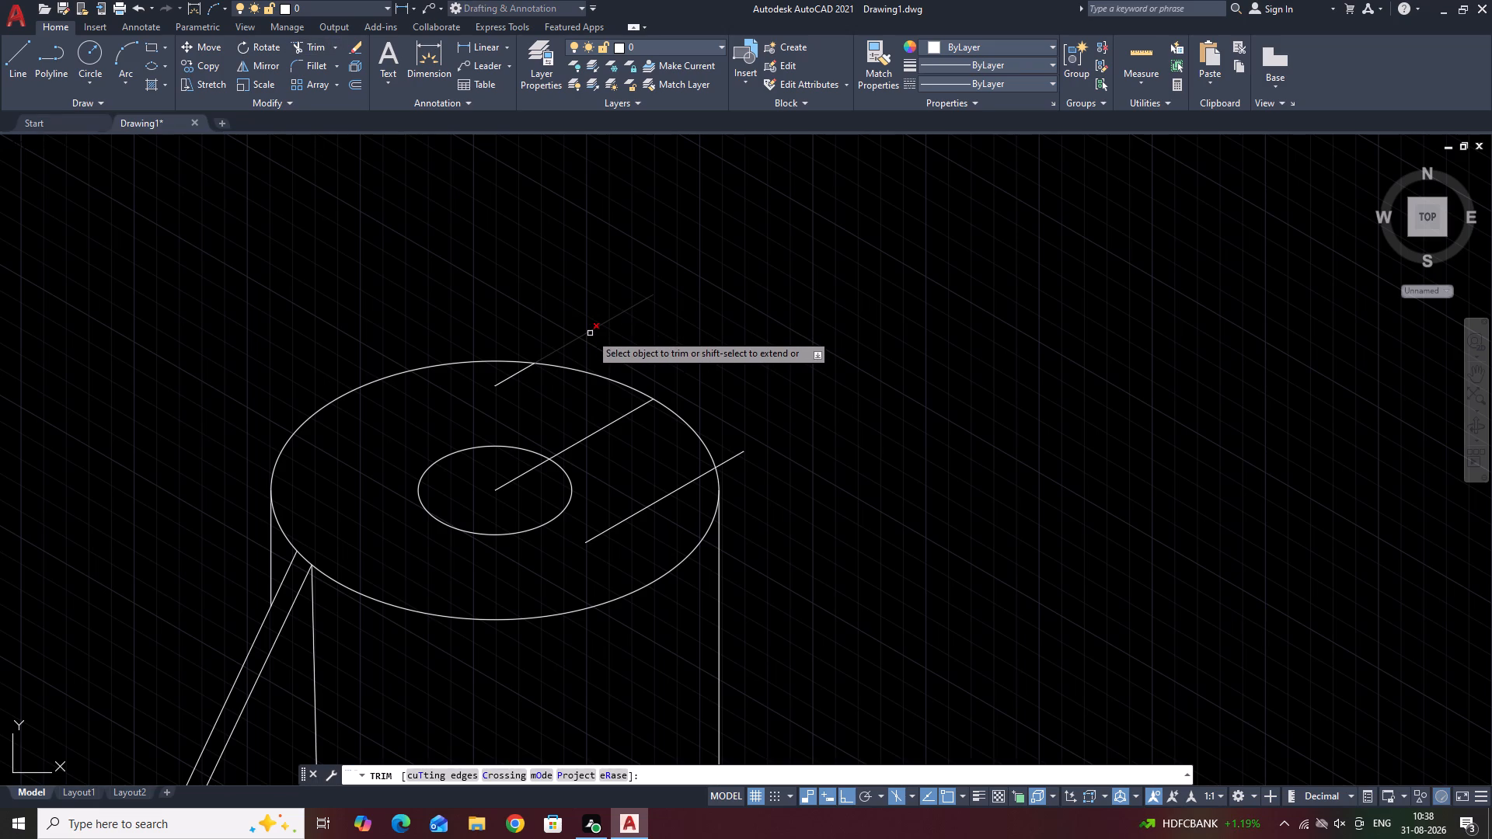
left_click(590, 333)
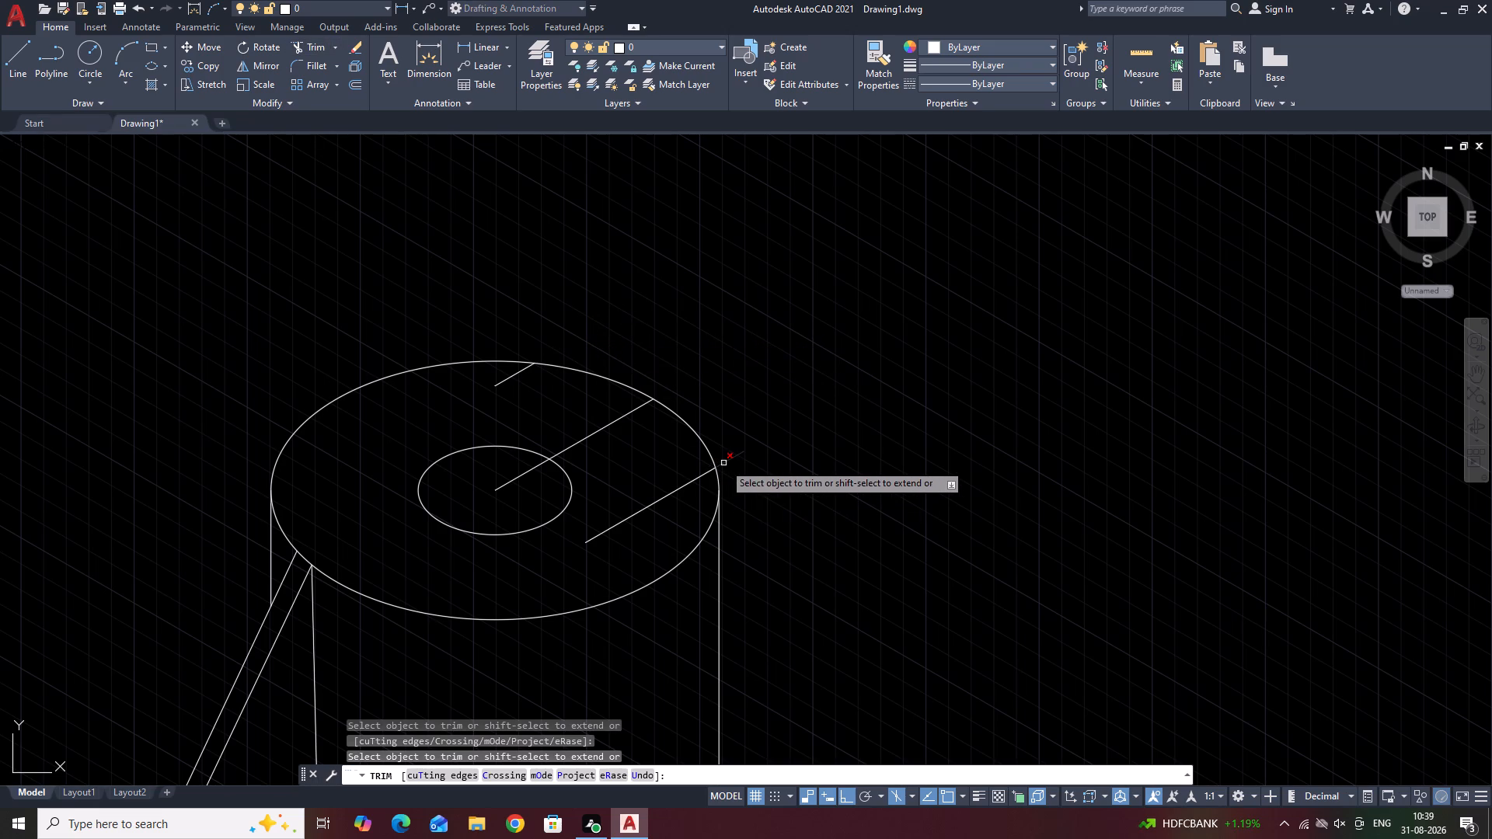
left_click(726, 463)
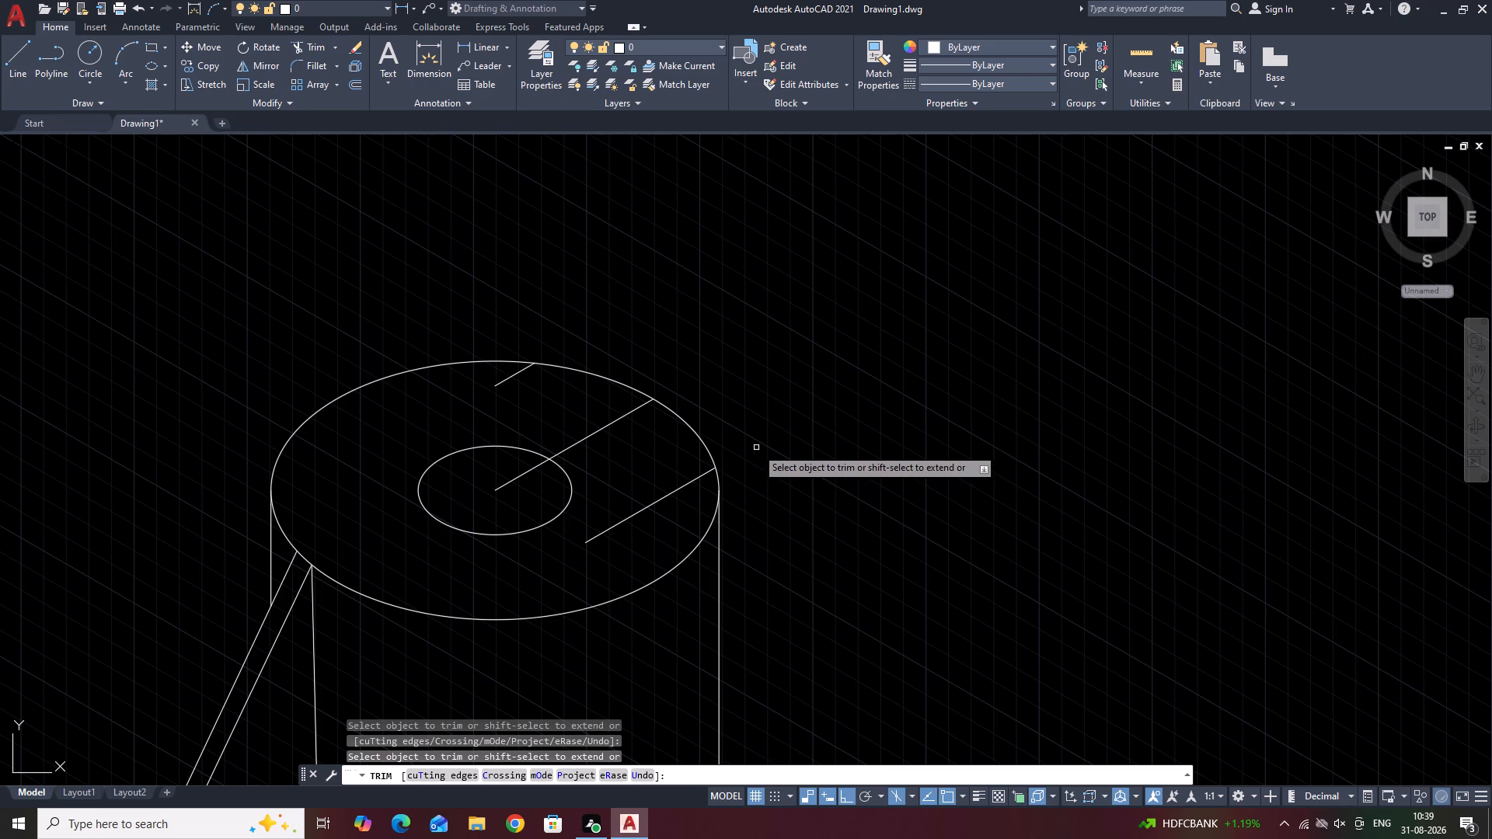
left_click(622, 416)
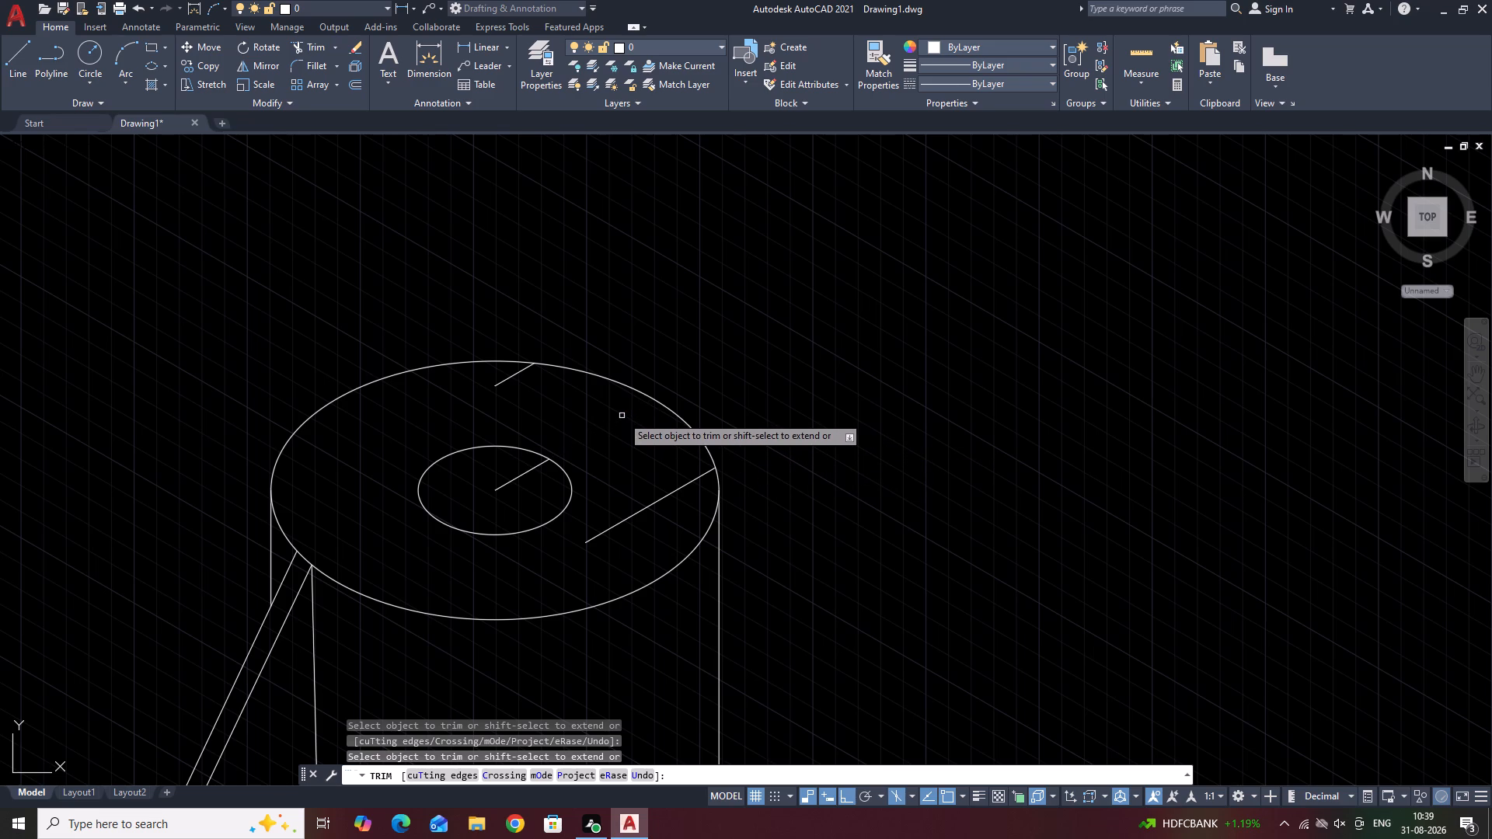
left_click(526, 474)
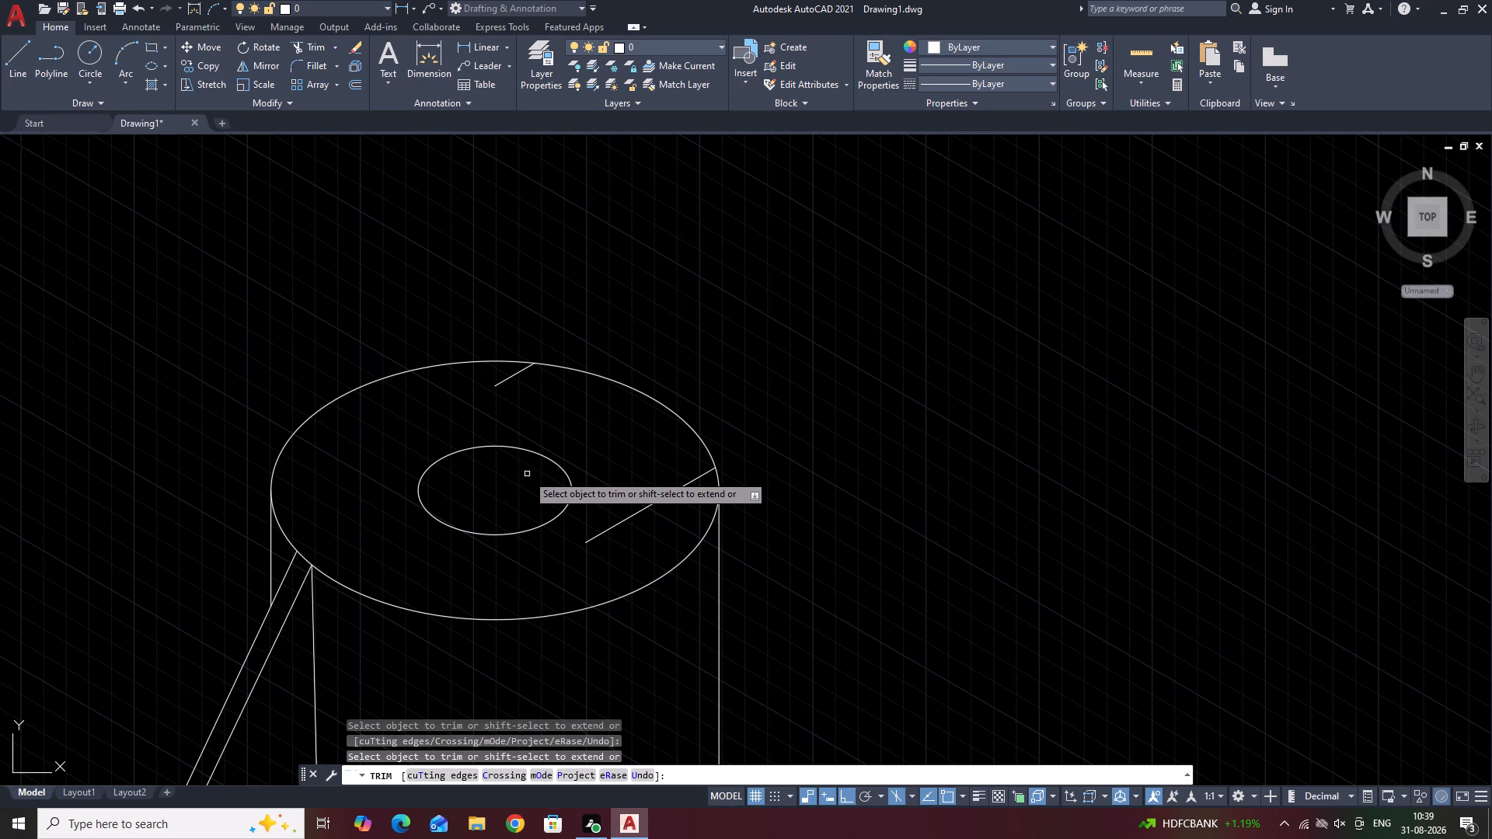
key("space")
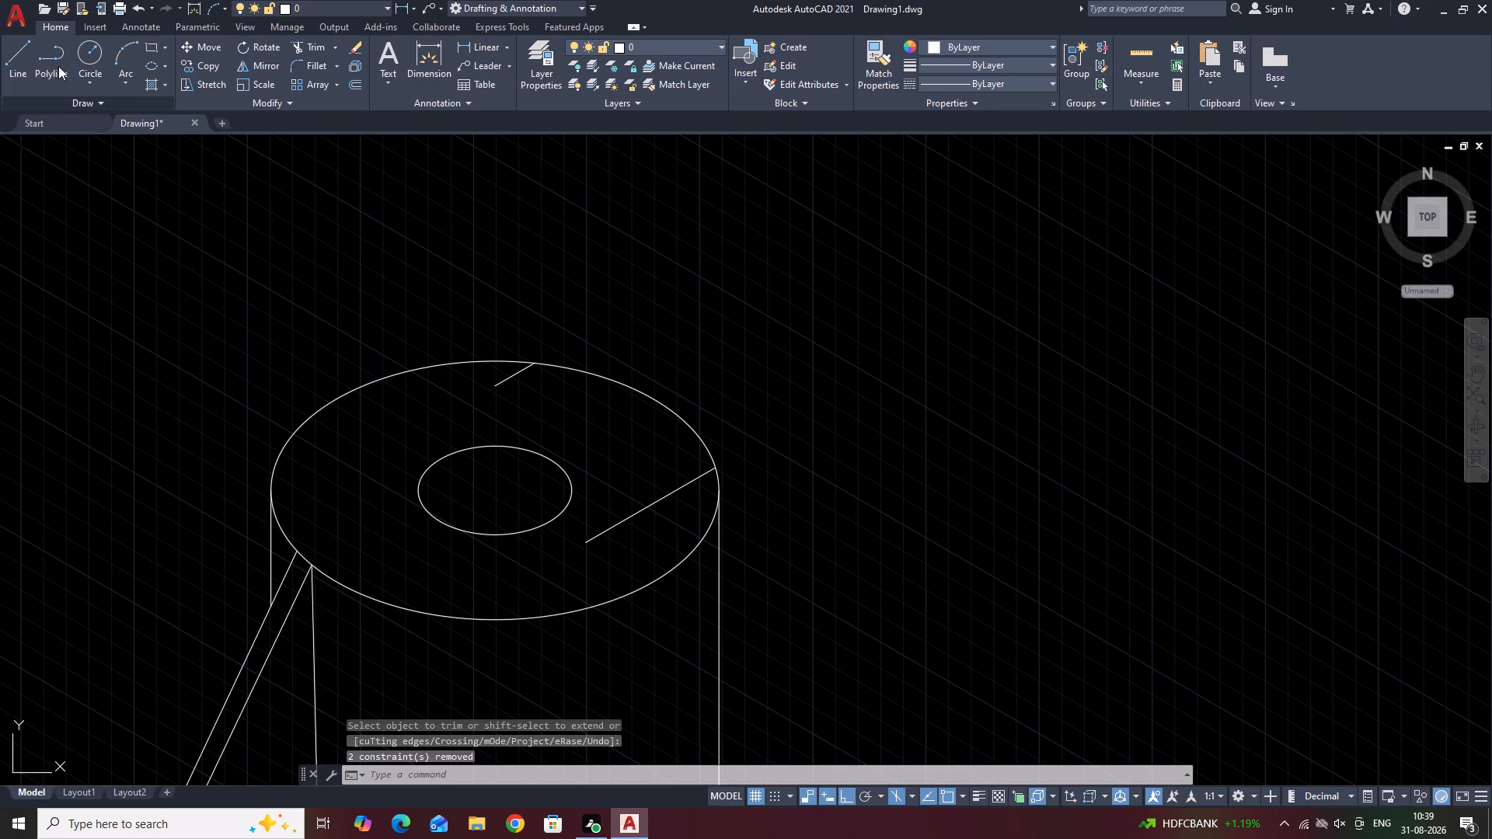
Draw the rear tab outline from the upper copied line's end: 10 at 30°, 20 at 330°, and back to the other copied line's end.
left_click(24, 53)
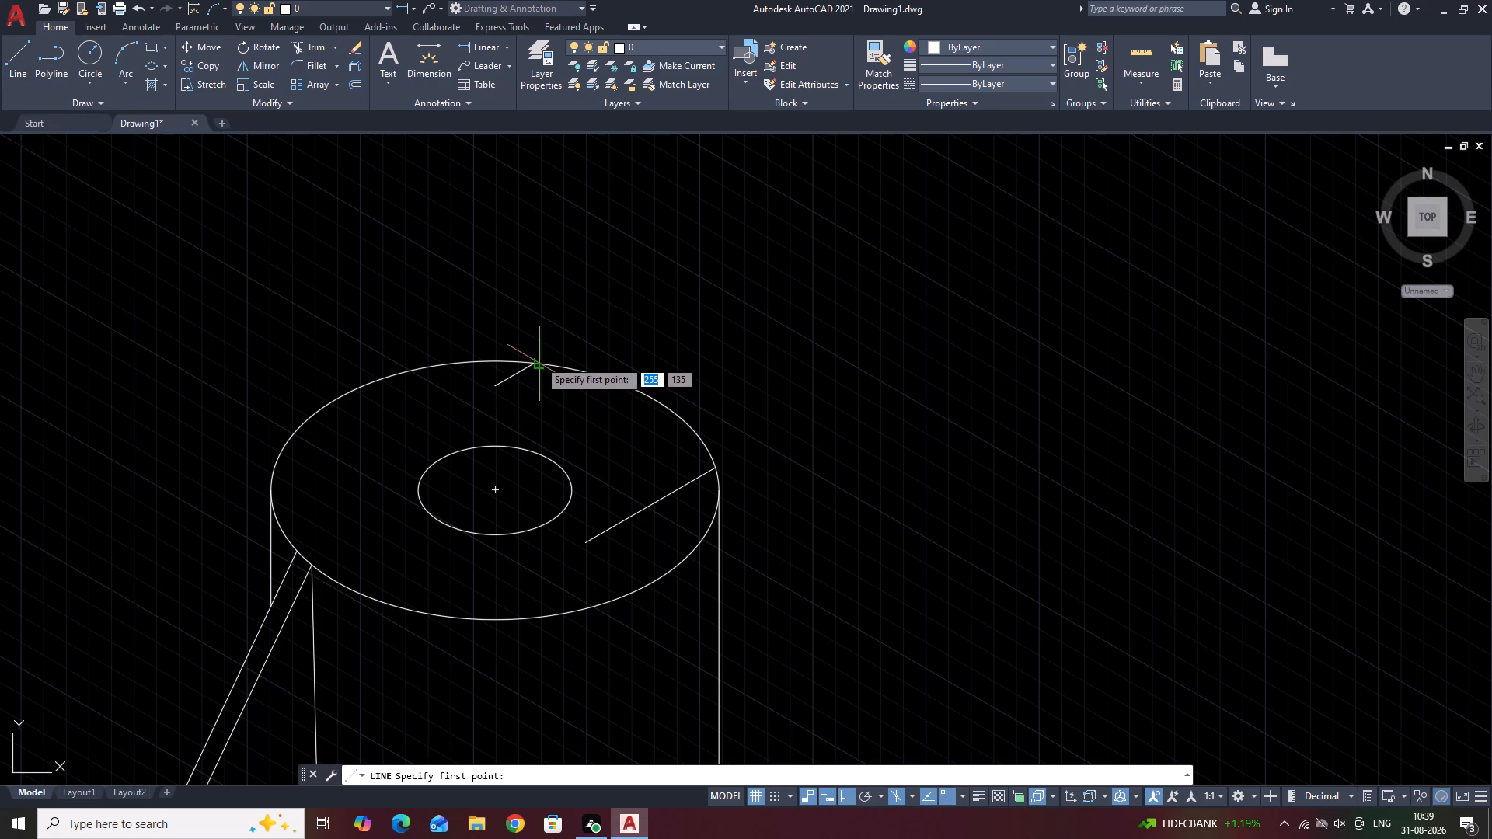
left_click(532, 361)
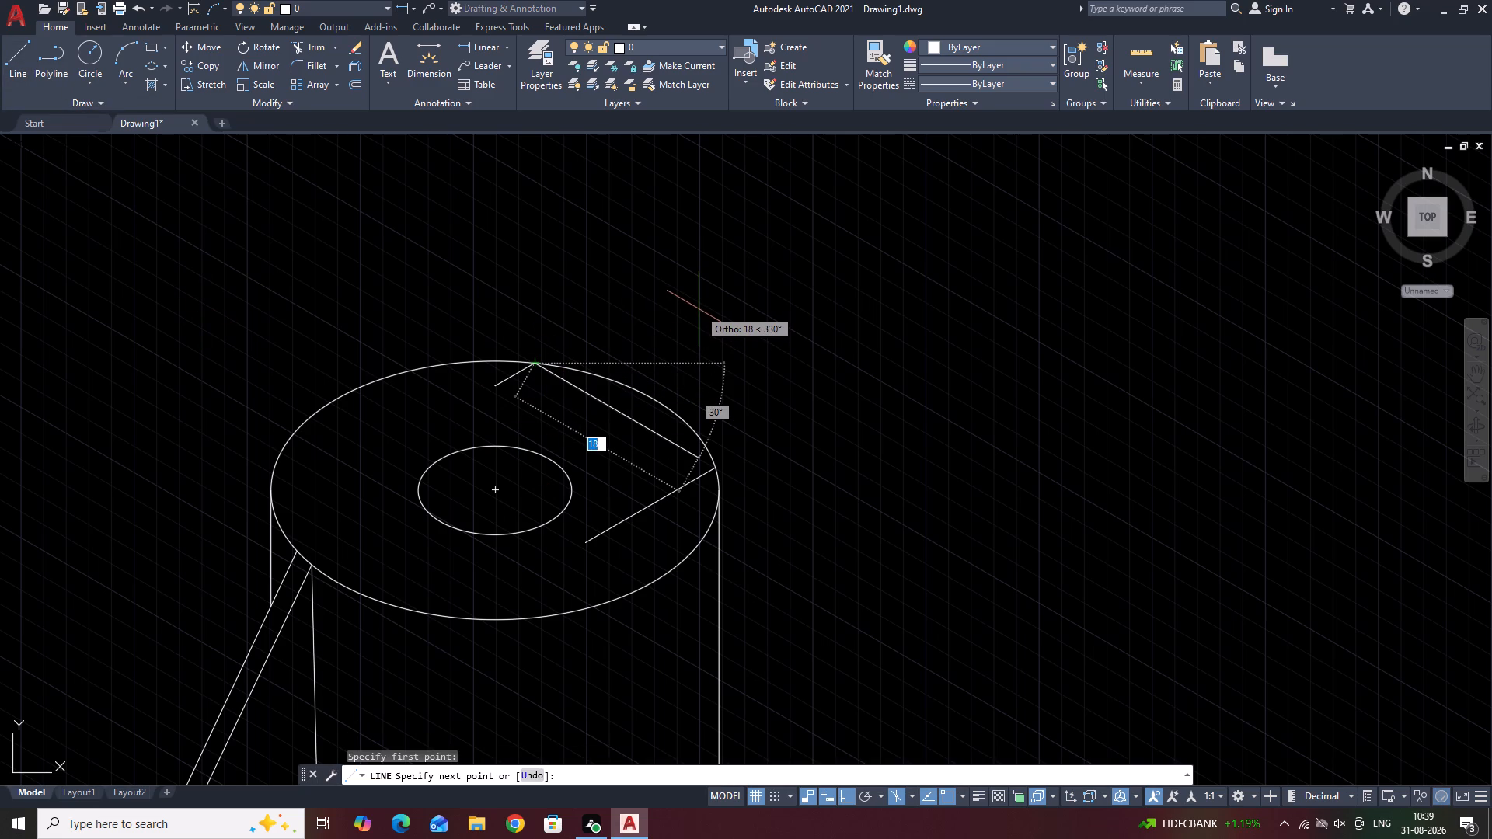
key("F5")
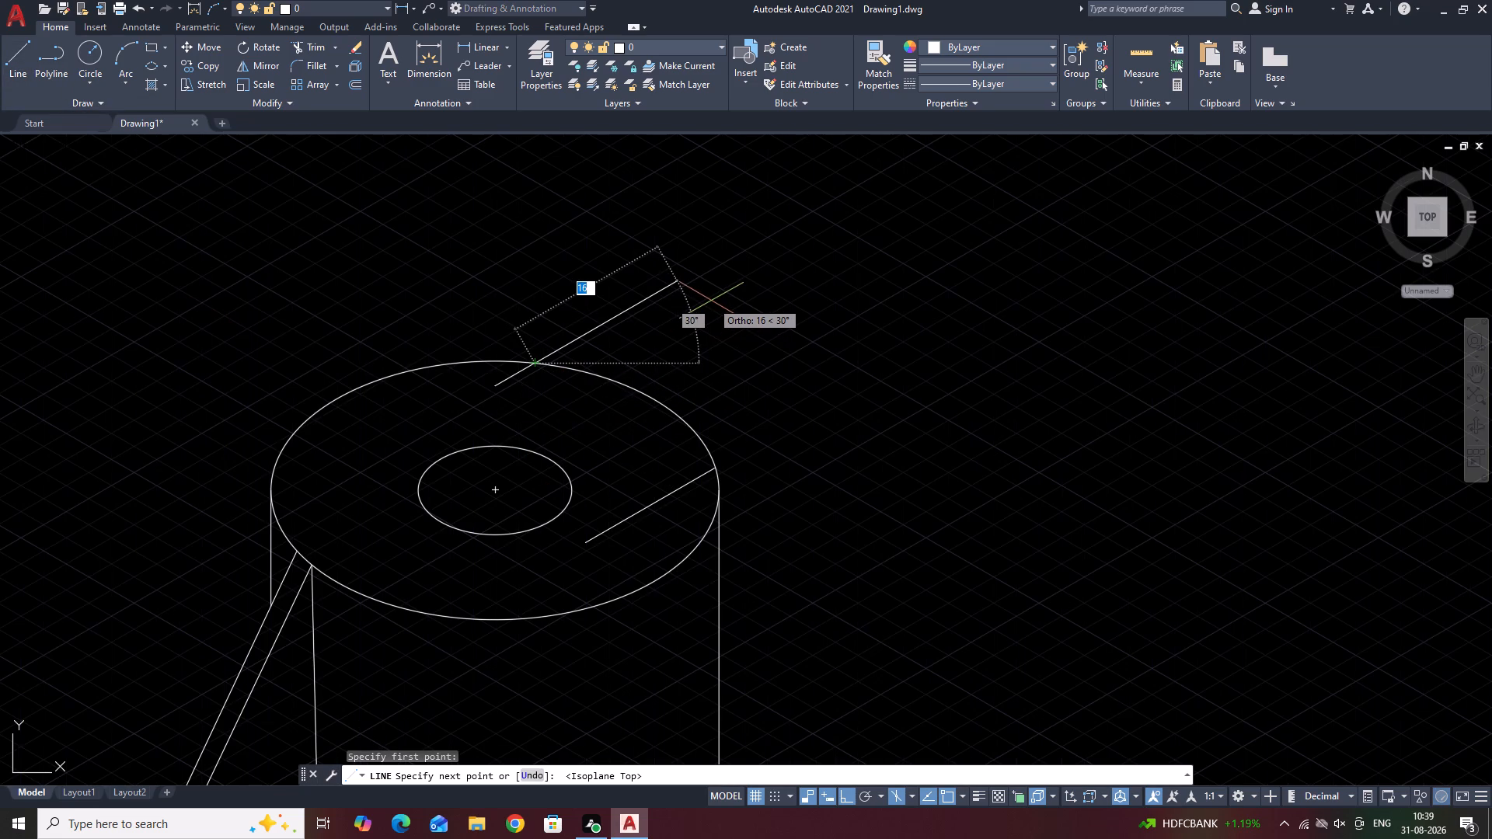
type("10")
key("Return")
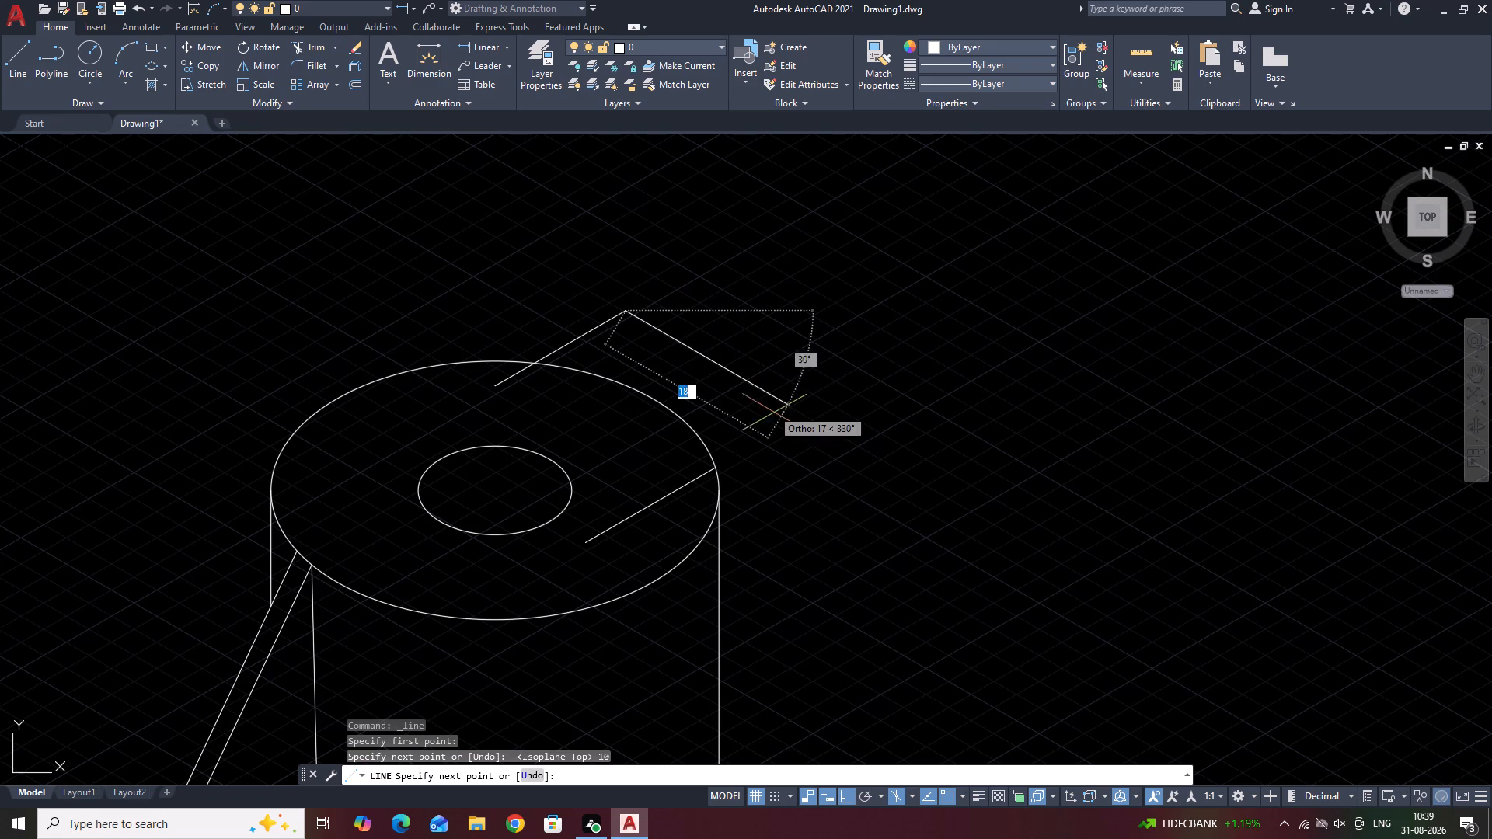
type("20")
key("Return")
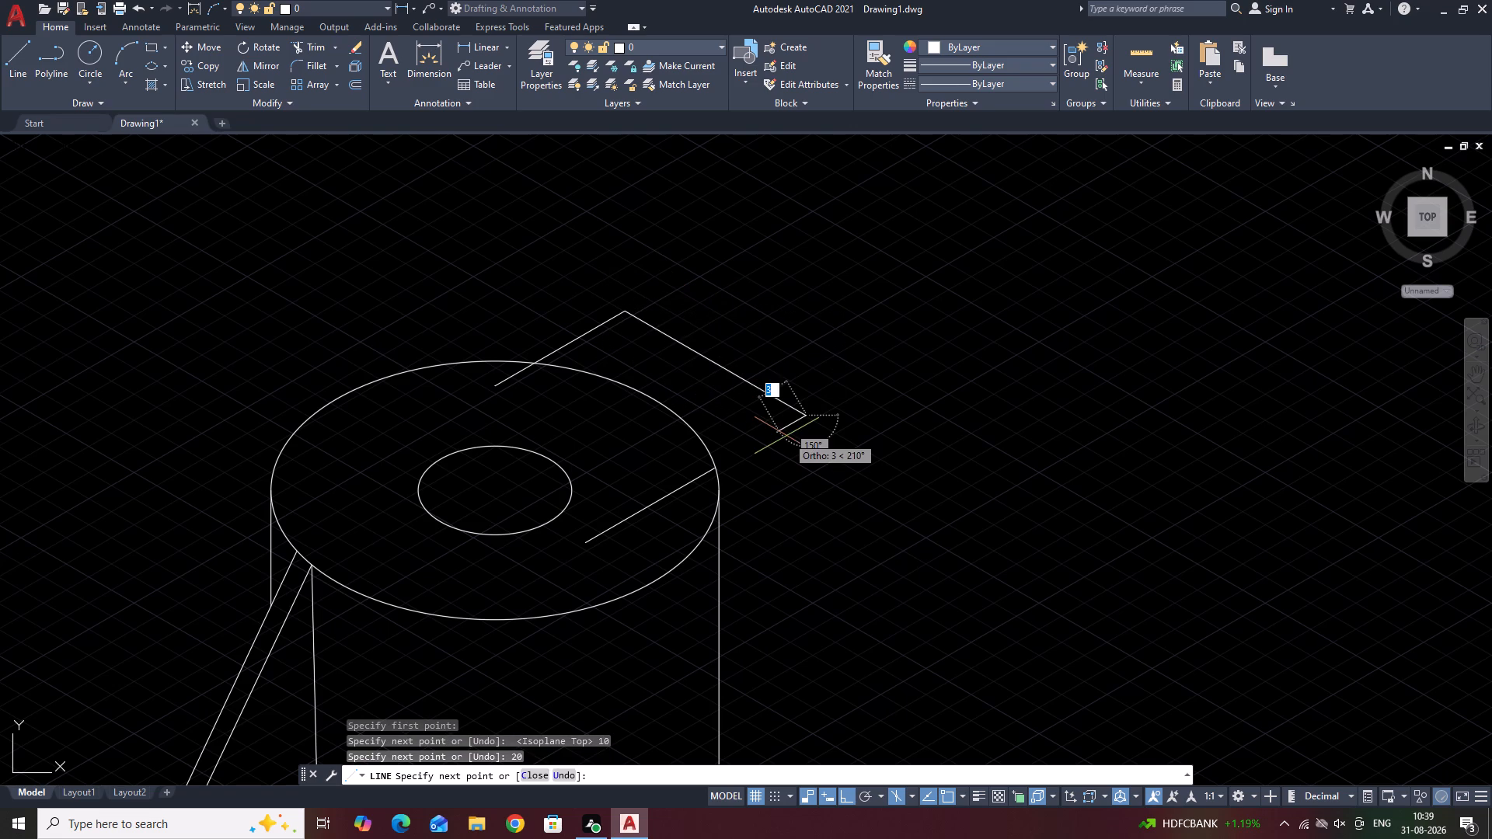
left_click(714, 468)
key("space")
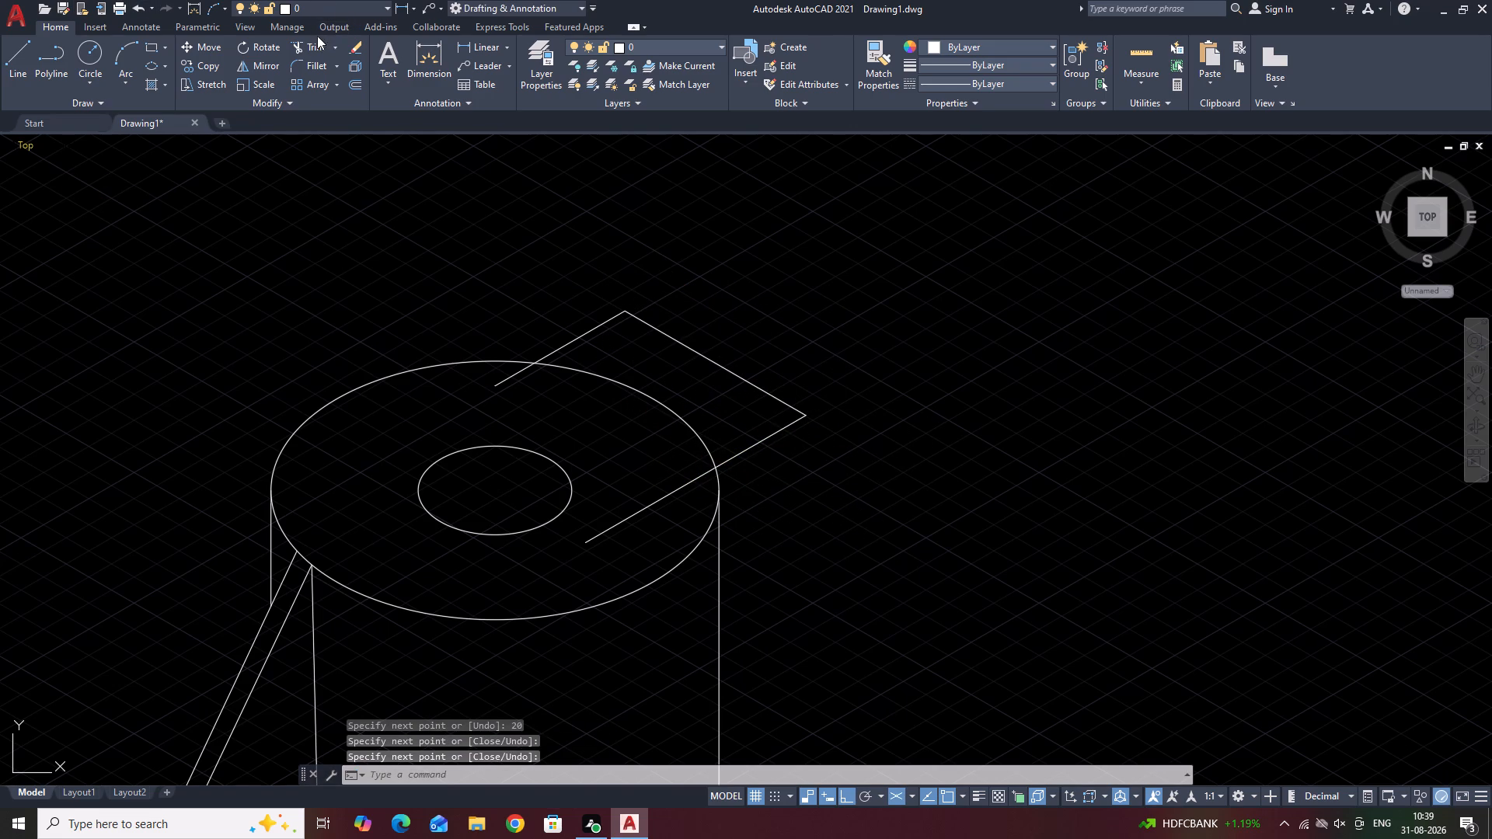
Trim away the two copied line pieces inside the tall cylinder's outer top circle.
left_click(318, 46)
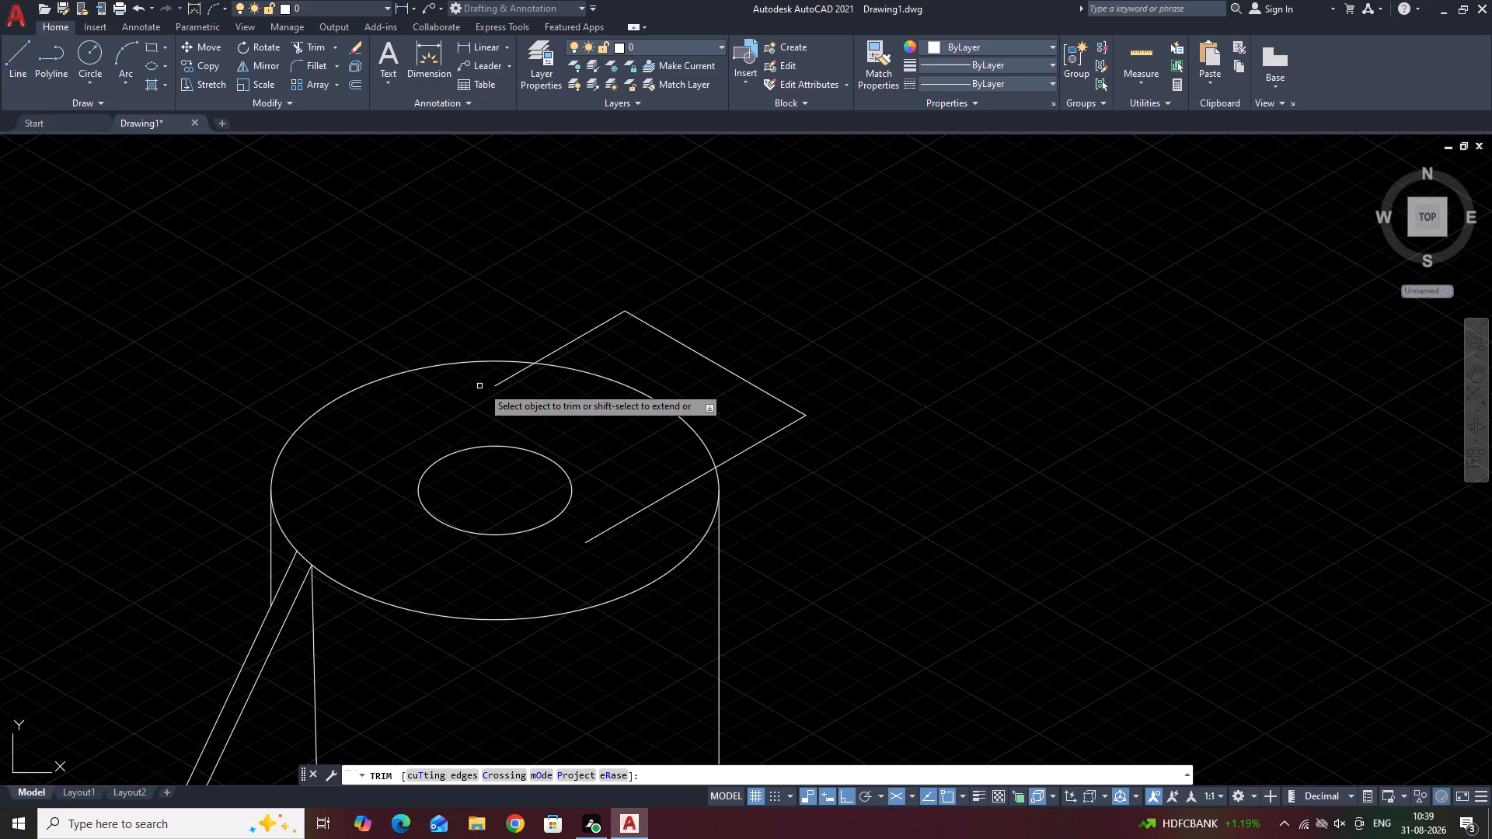
left_click(494, 385)
left_click(638, 513)
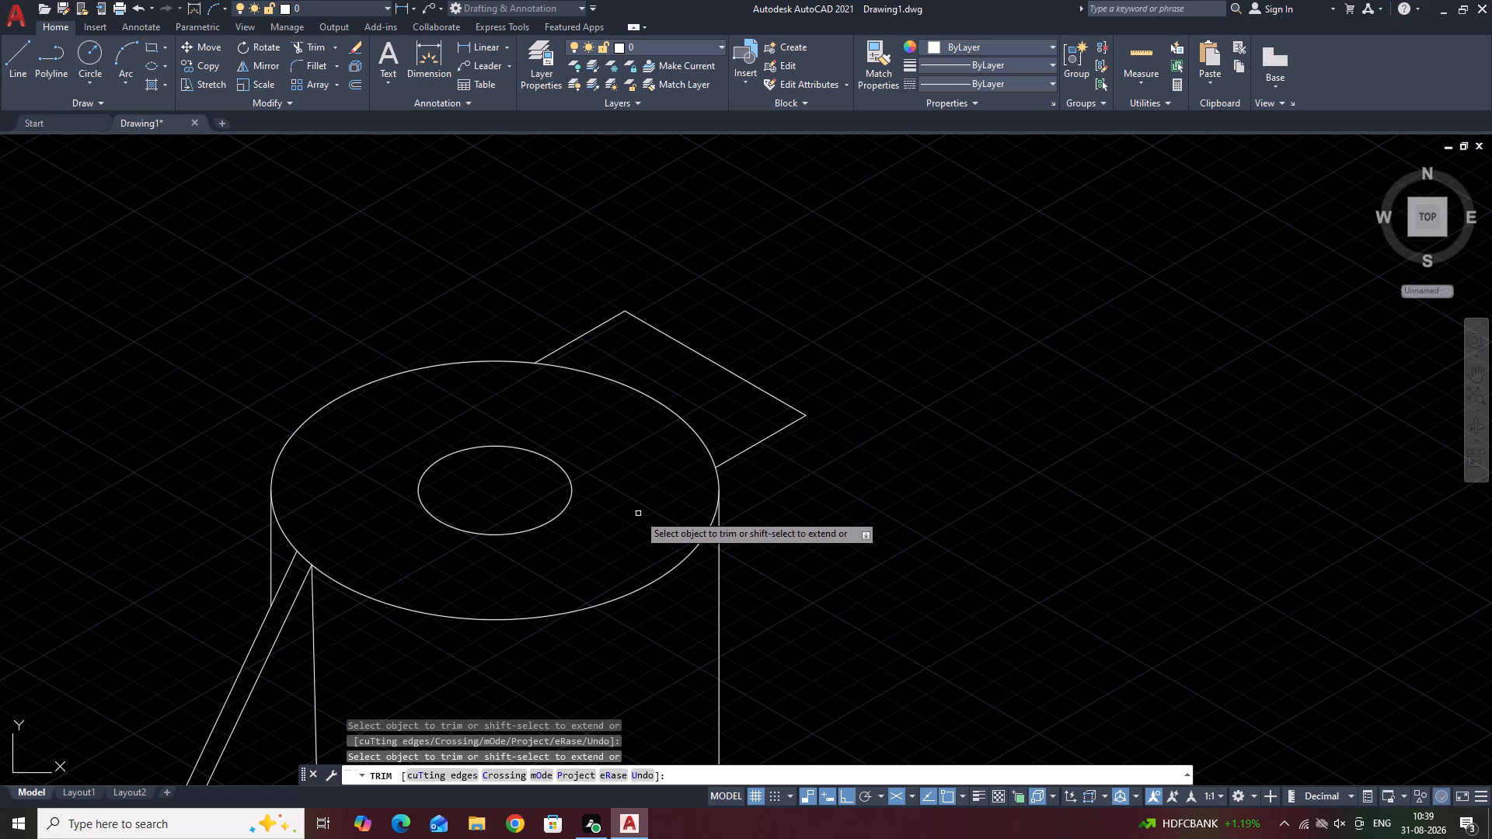
key("space")
Draw a 90 long vertical line down from the tab's outer corner, continuing with a short line parallel to the tab side past the cylinder's edge.
scroll(647, 520, "down", 2)
middle_click_drag(730, 544, 695, 360)
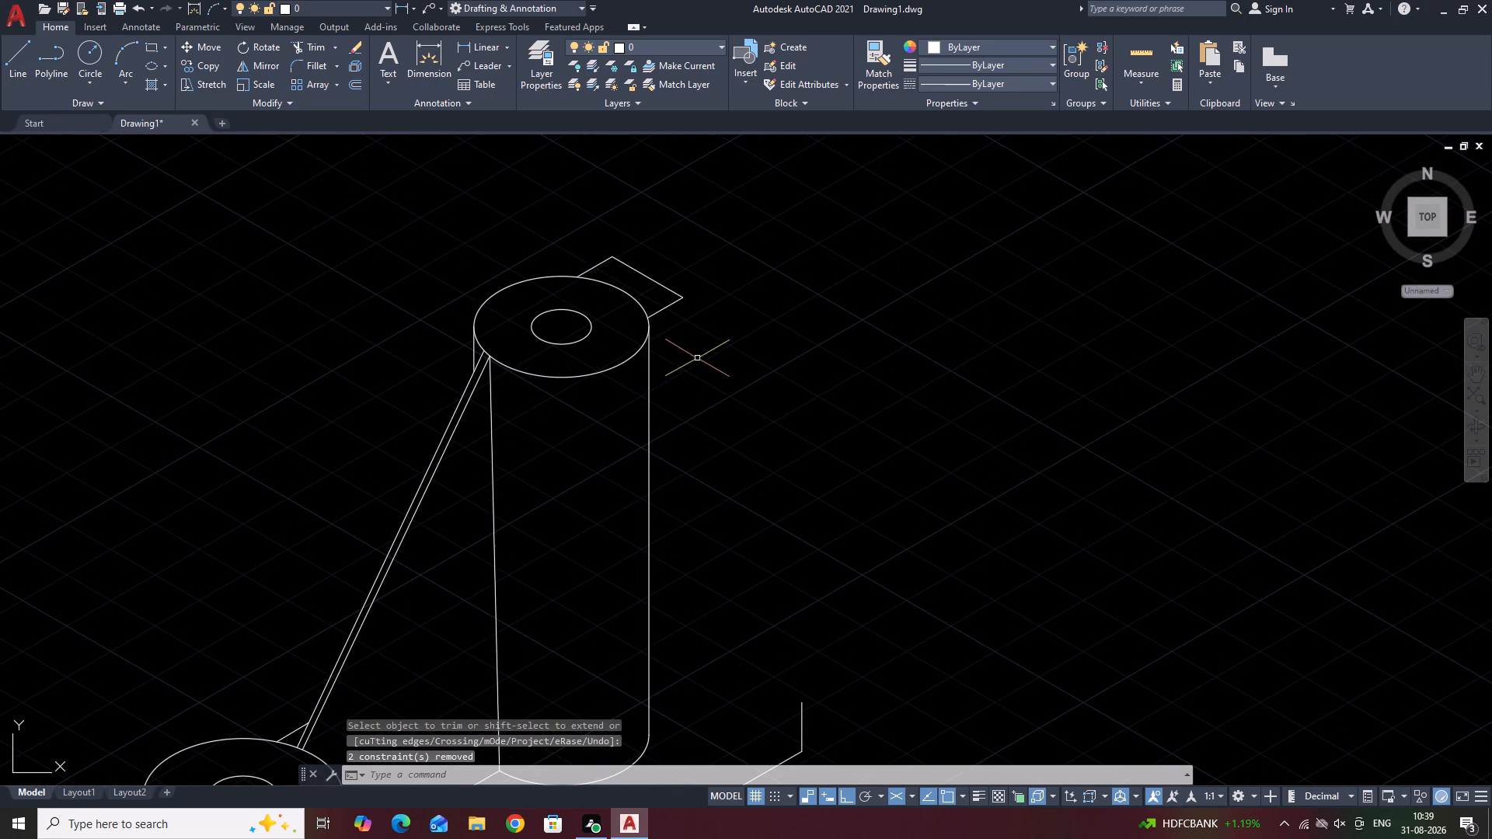
left_click(23, 47)
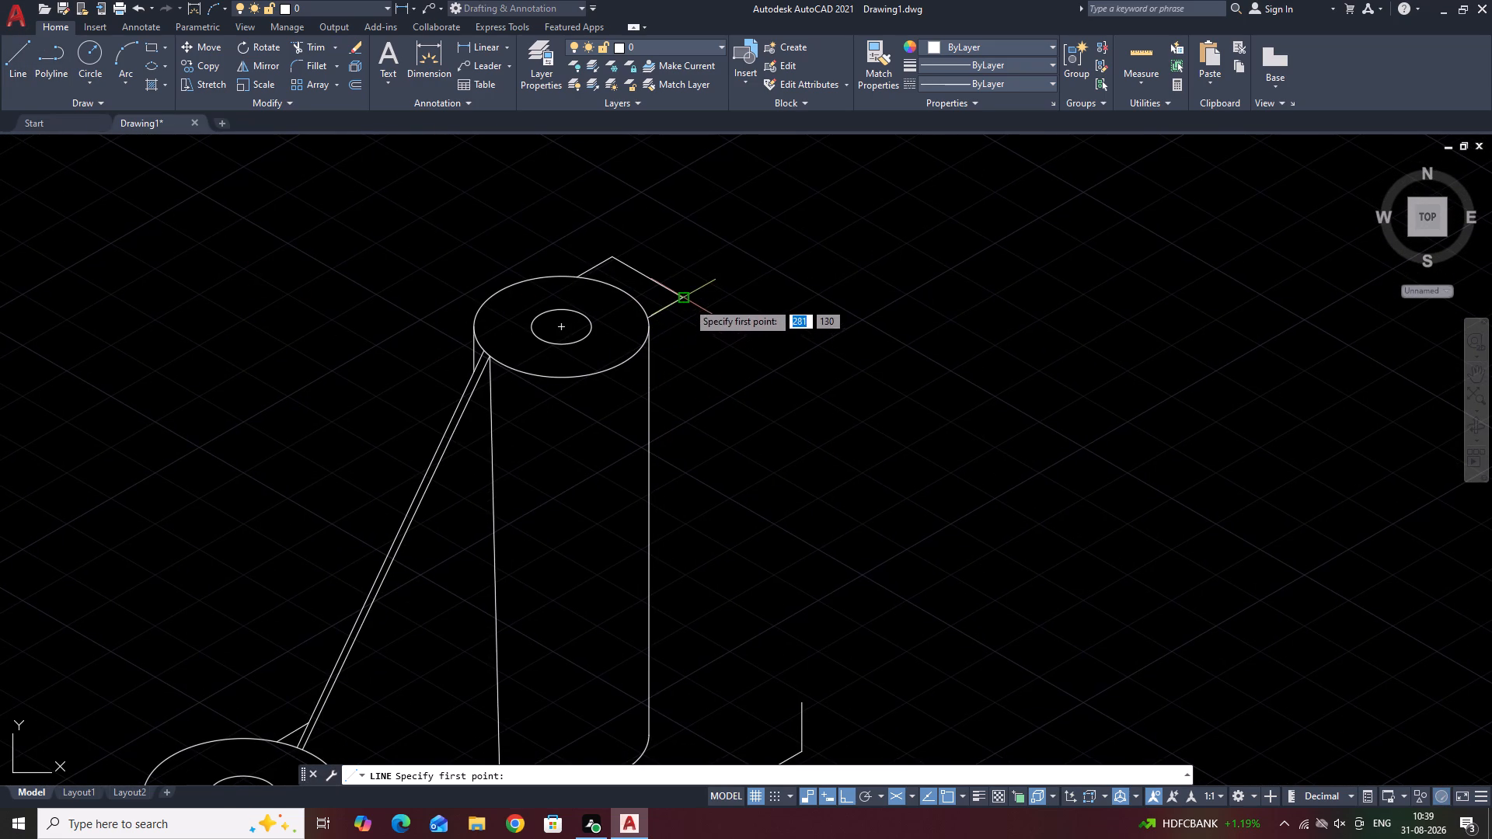
left_click(687, 301)
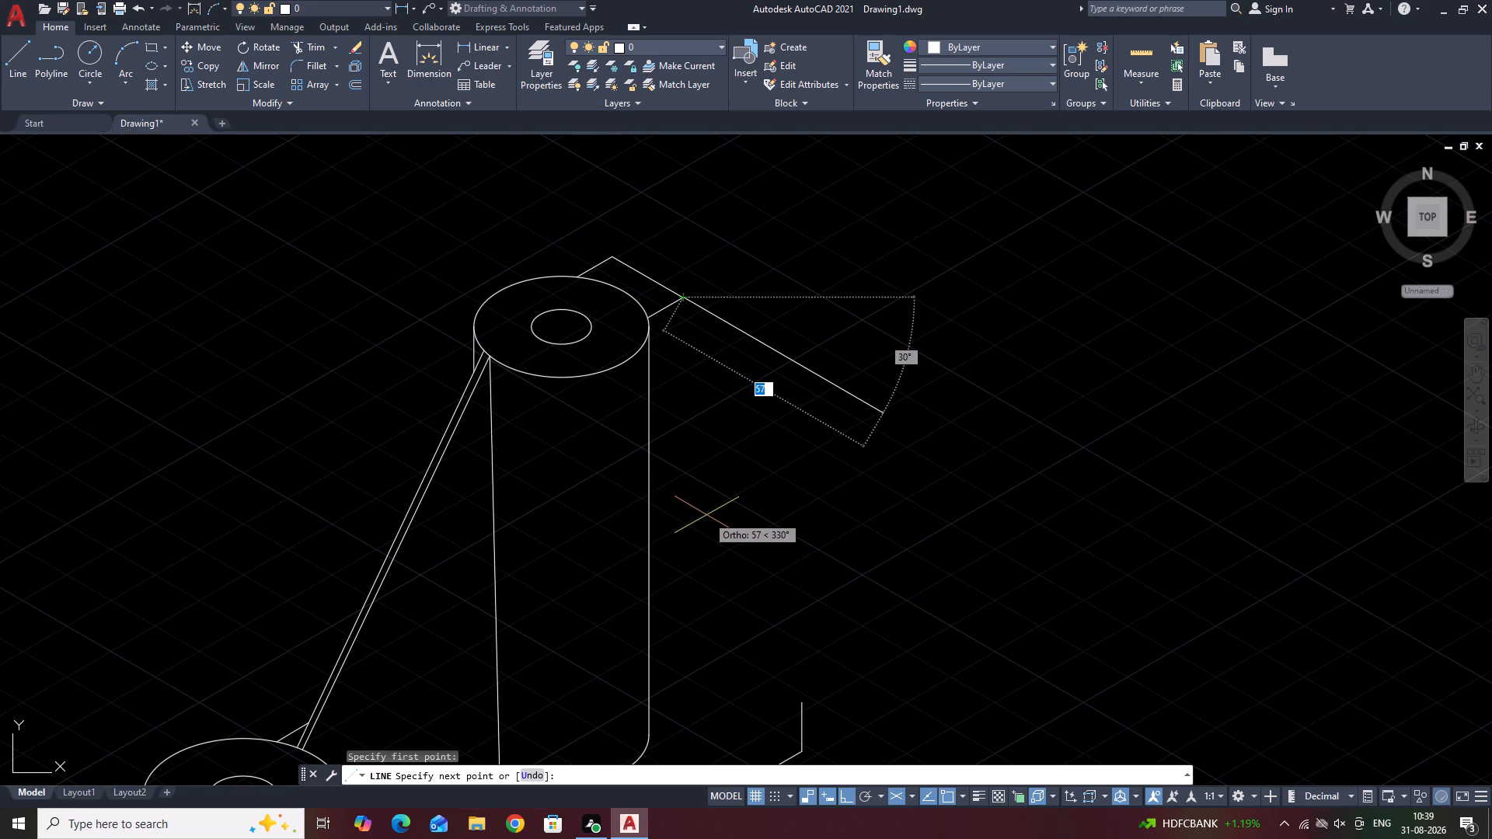
key("F5")
type("90")
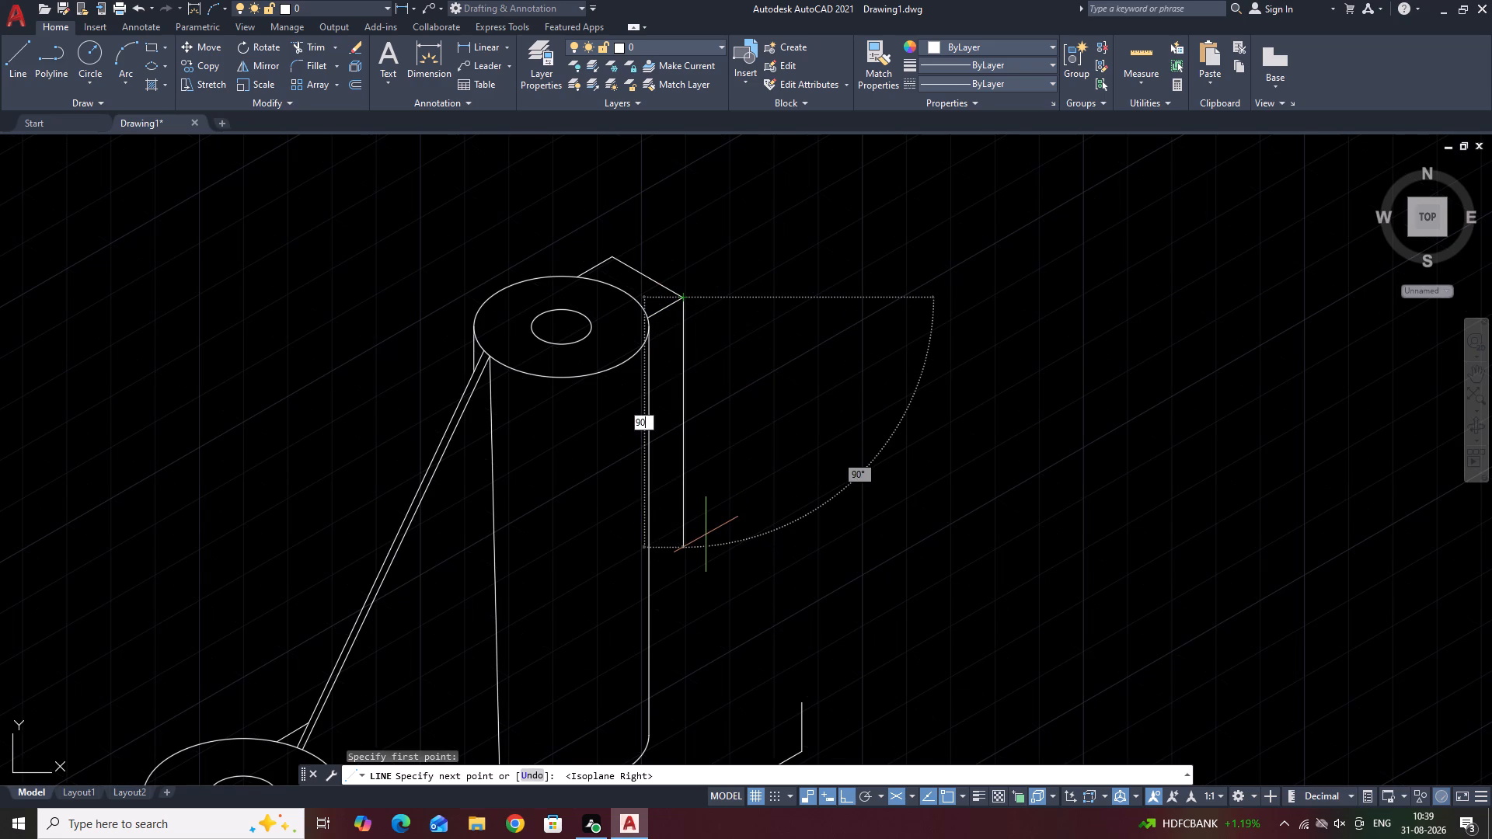
key("Return")
middle_click_drag(708, 535, 721, 400)
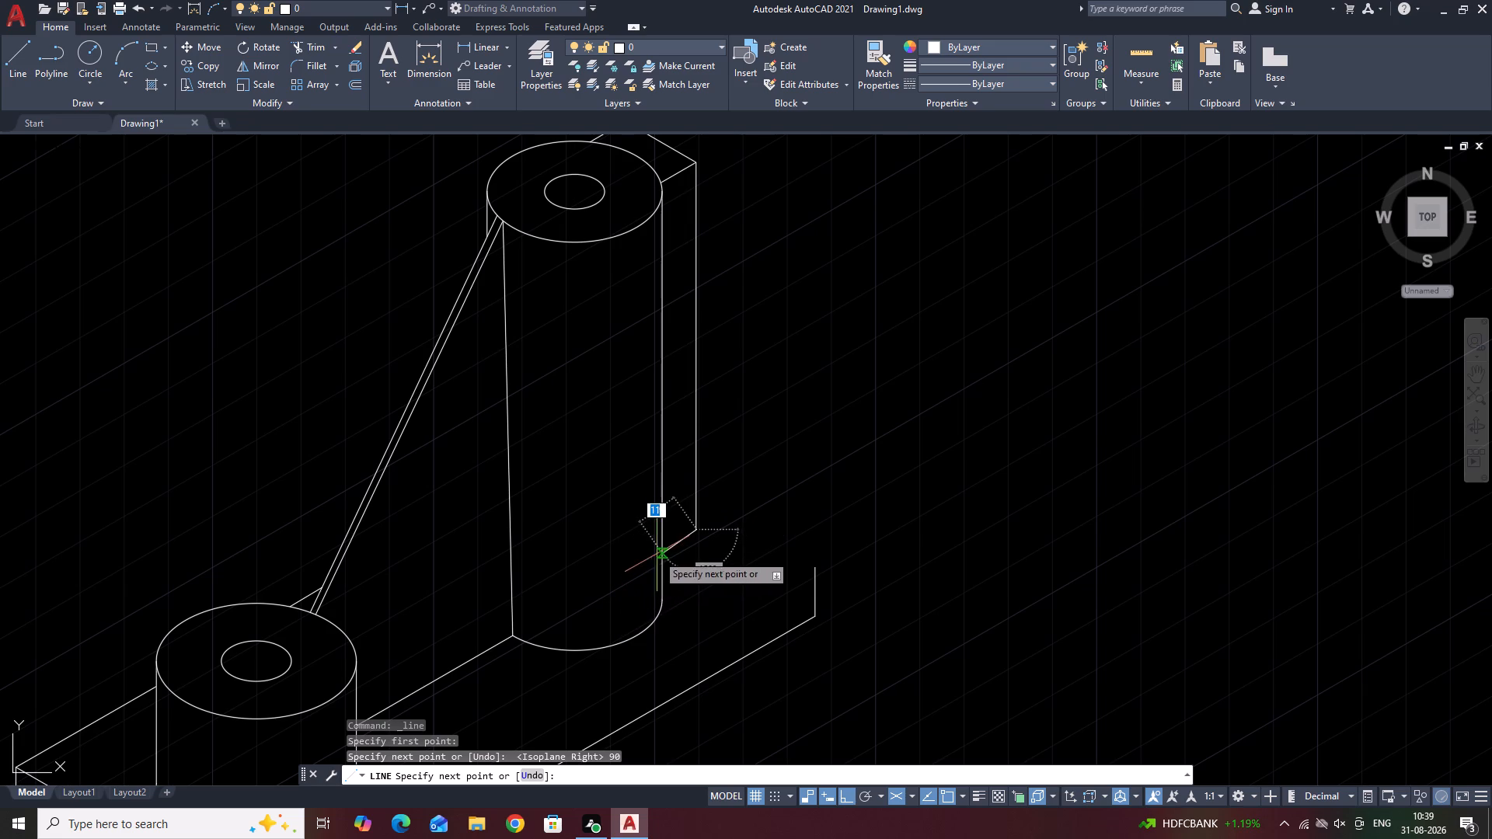
left_click(647, 555)
key("space")
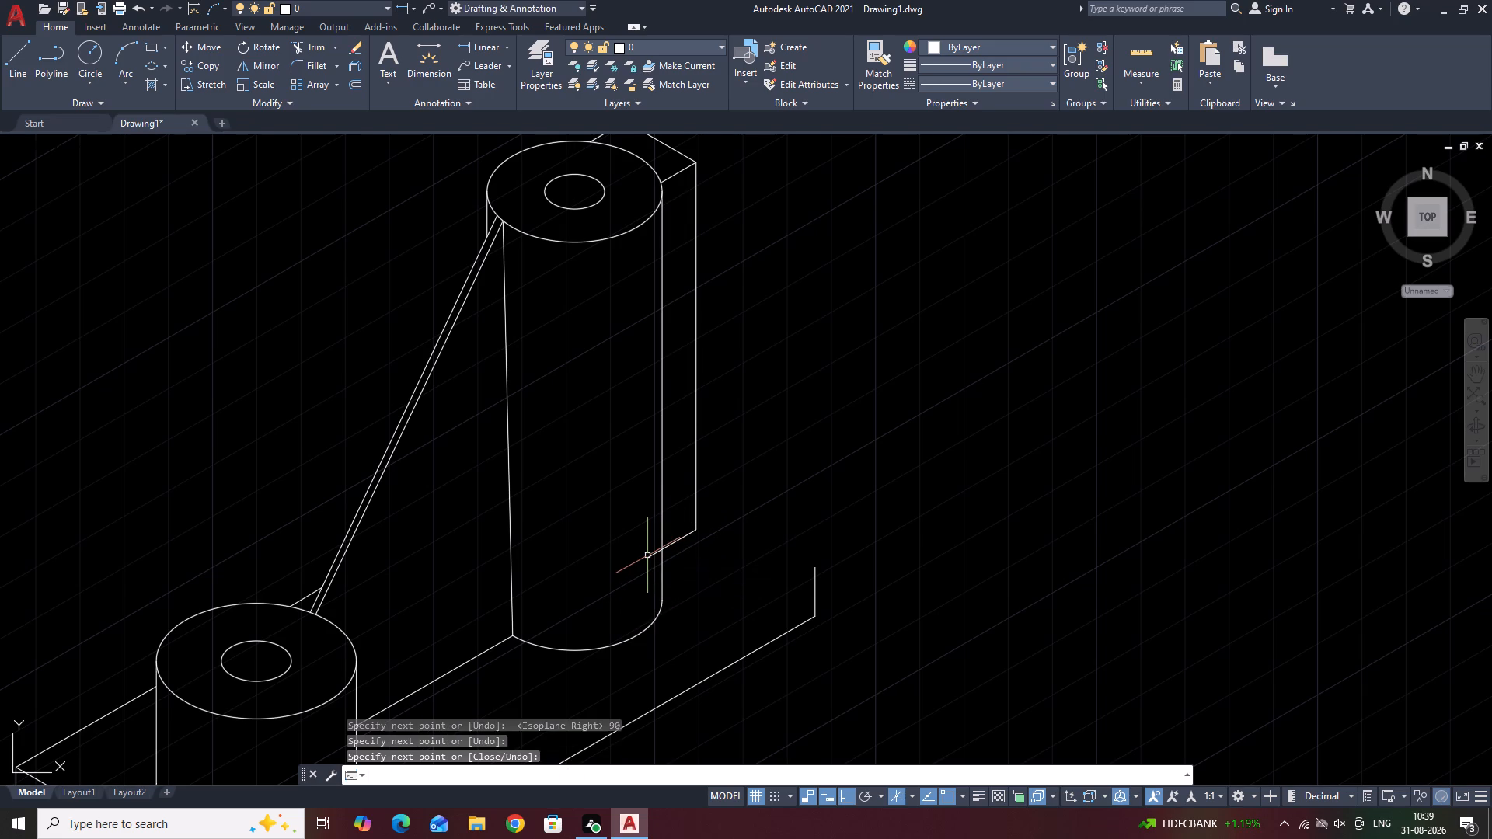
Draw a line from the lower end of the 90 long vertical line to the top of the plate's rear corner edge.
key("space")
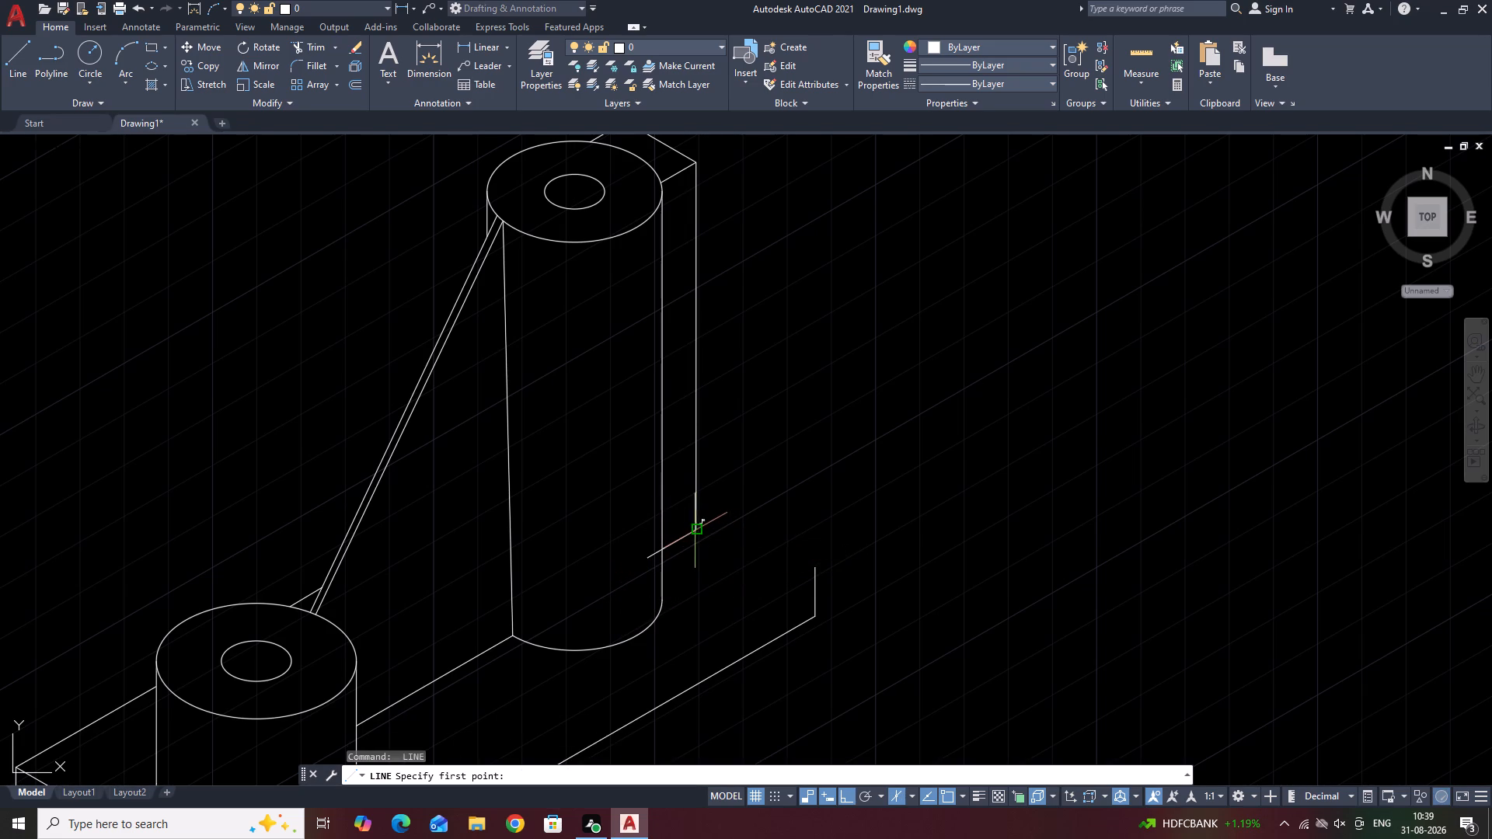
left_click(695, 531)
key("F5")
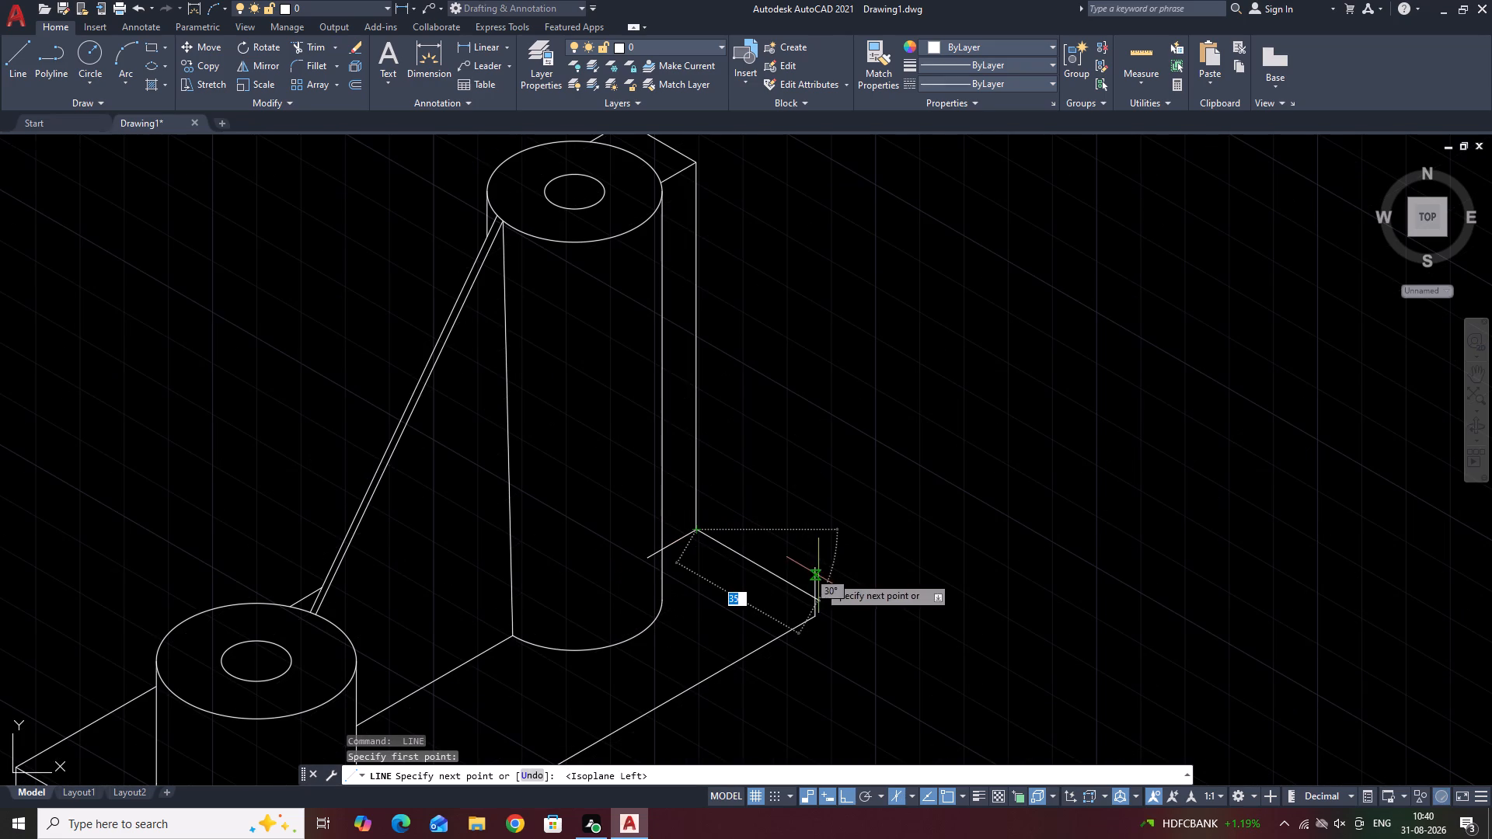
left_click(817, 566)
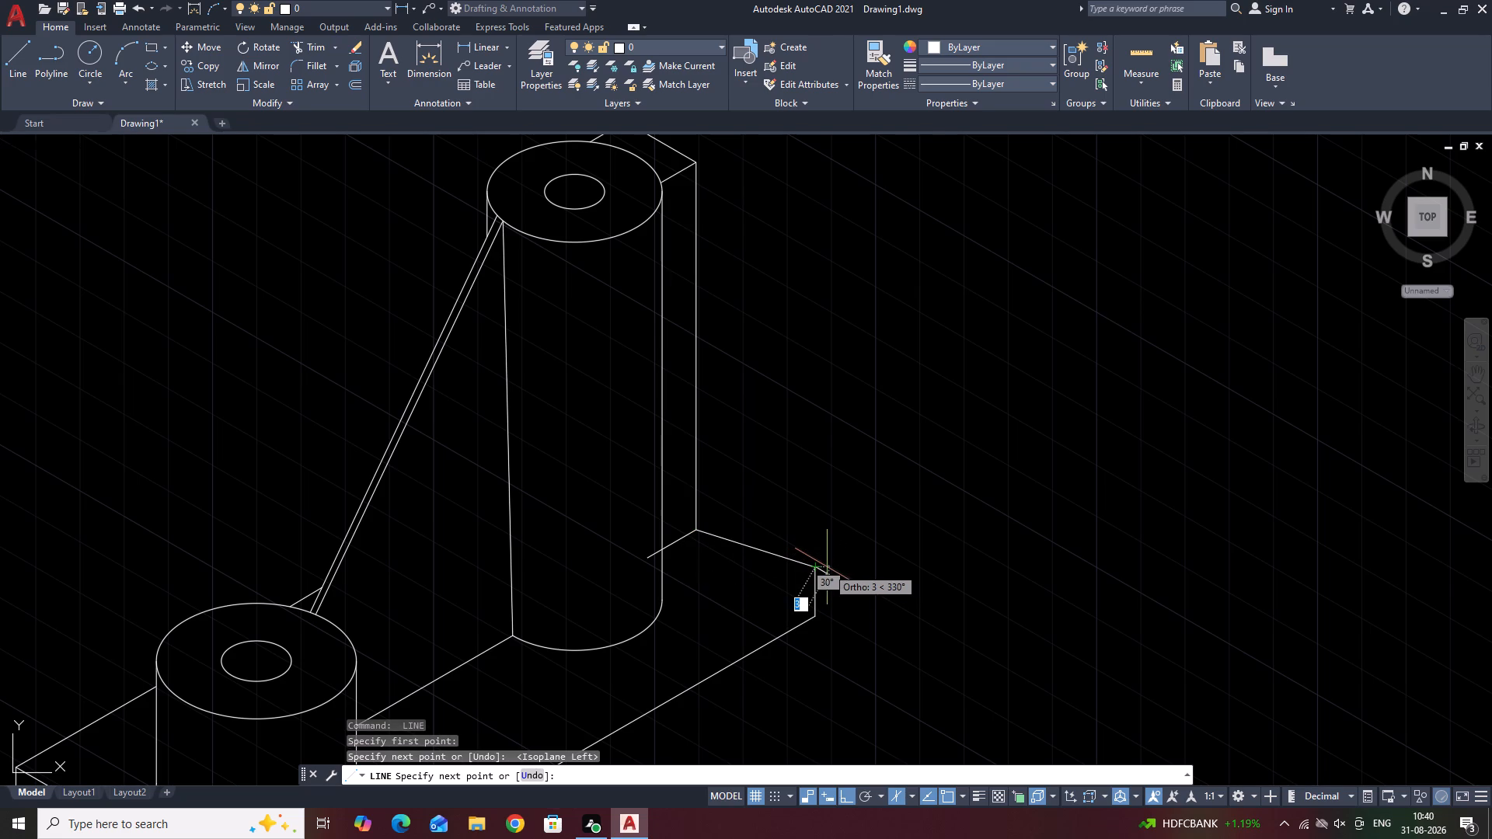
key("space")
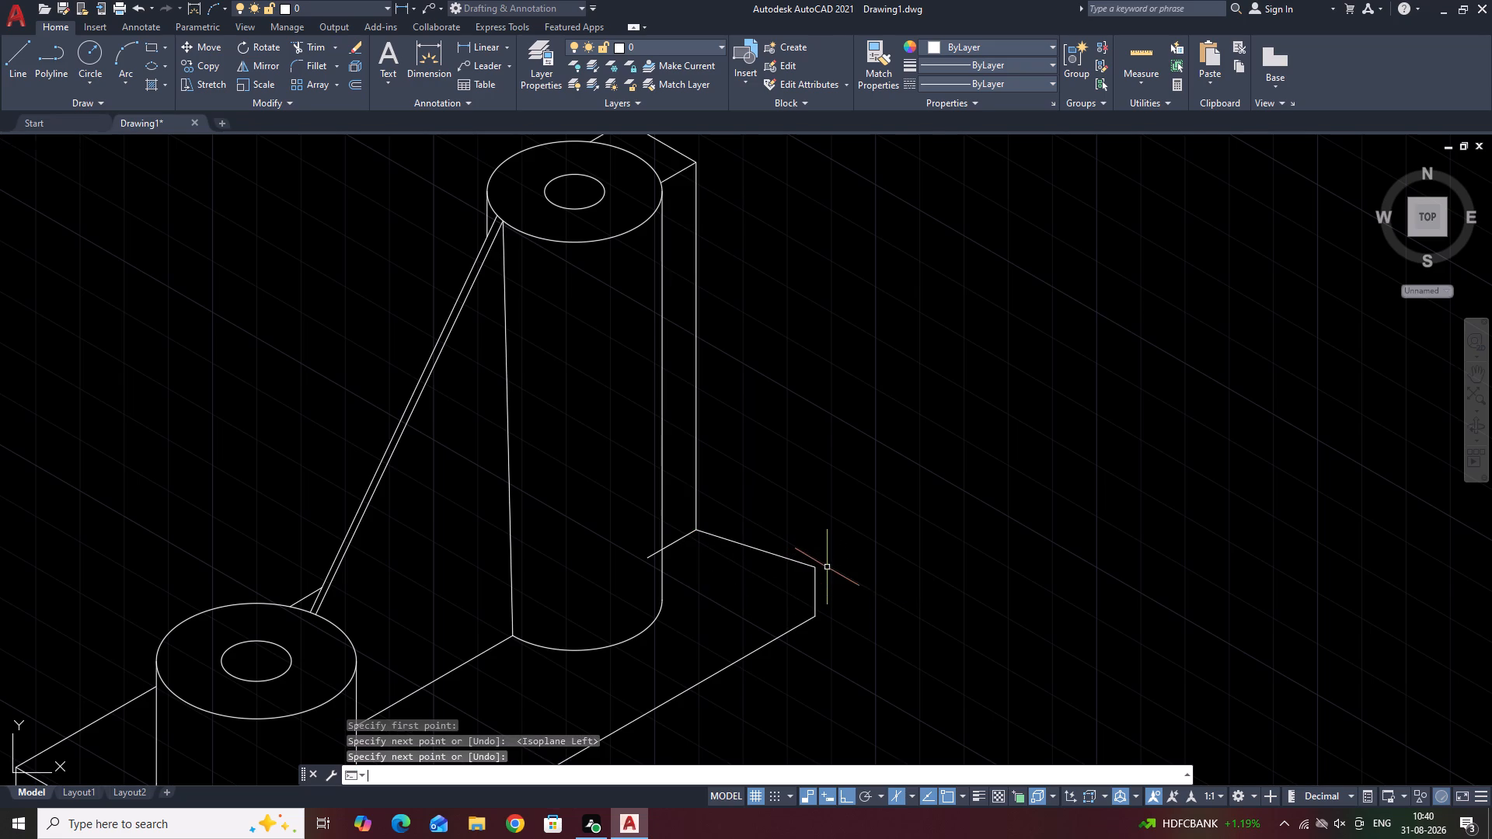
Erase the line joining the 90 long vertical line's lower end to the top of the plate's rear corner edge.
scroll(838, 632, "down", 1)
middle_click_drag(847, 677, 921, 514)
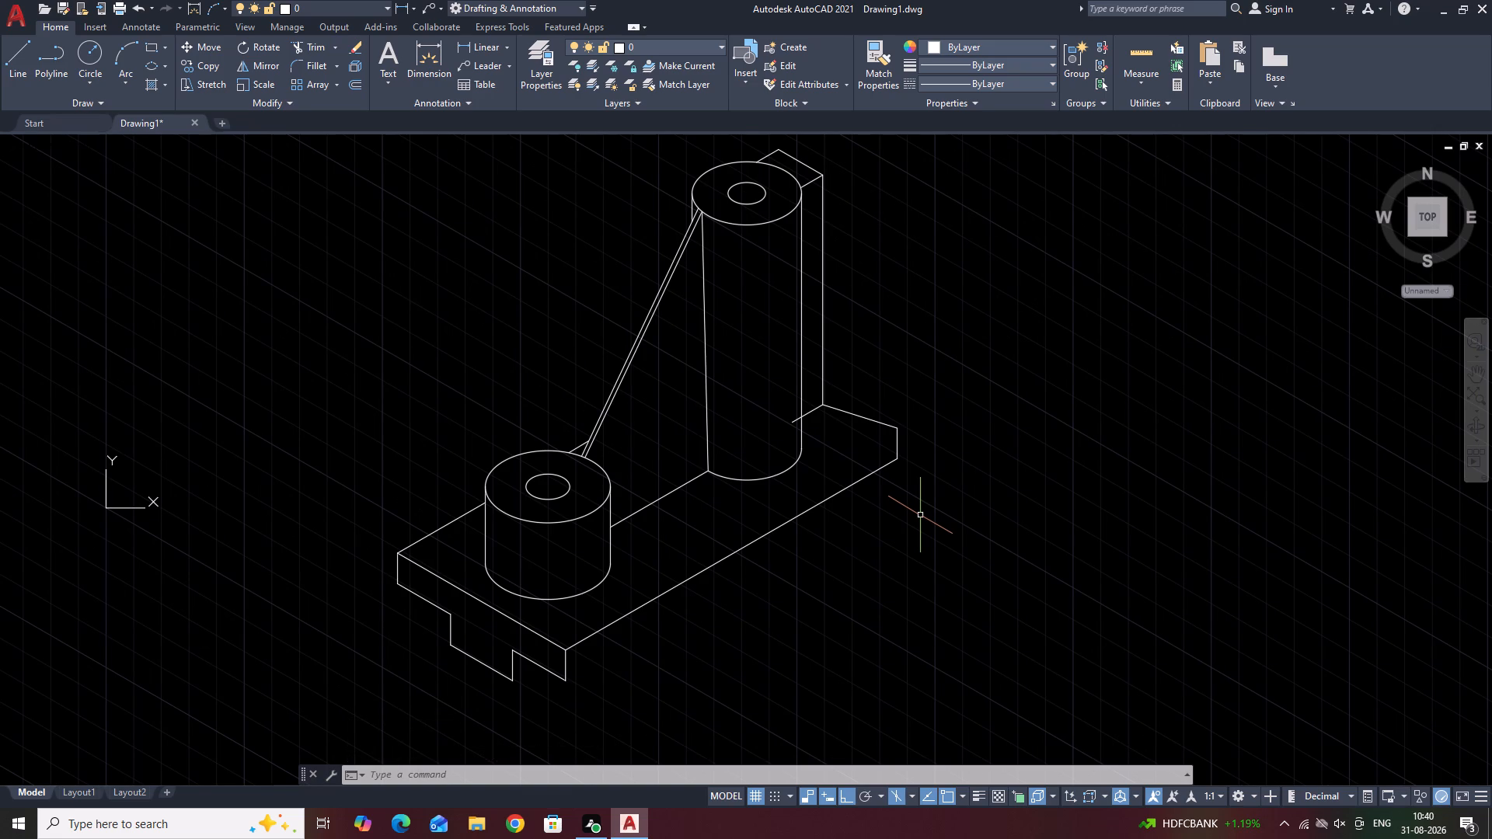
left_click(869, 419)
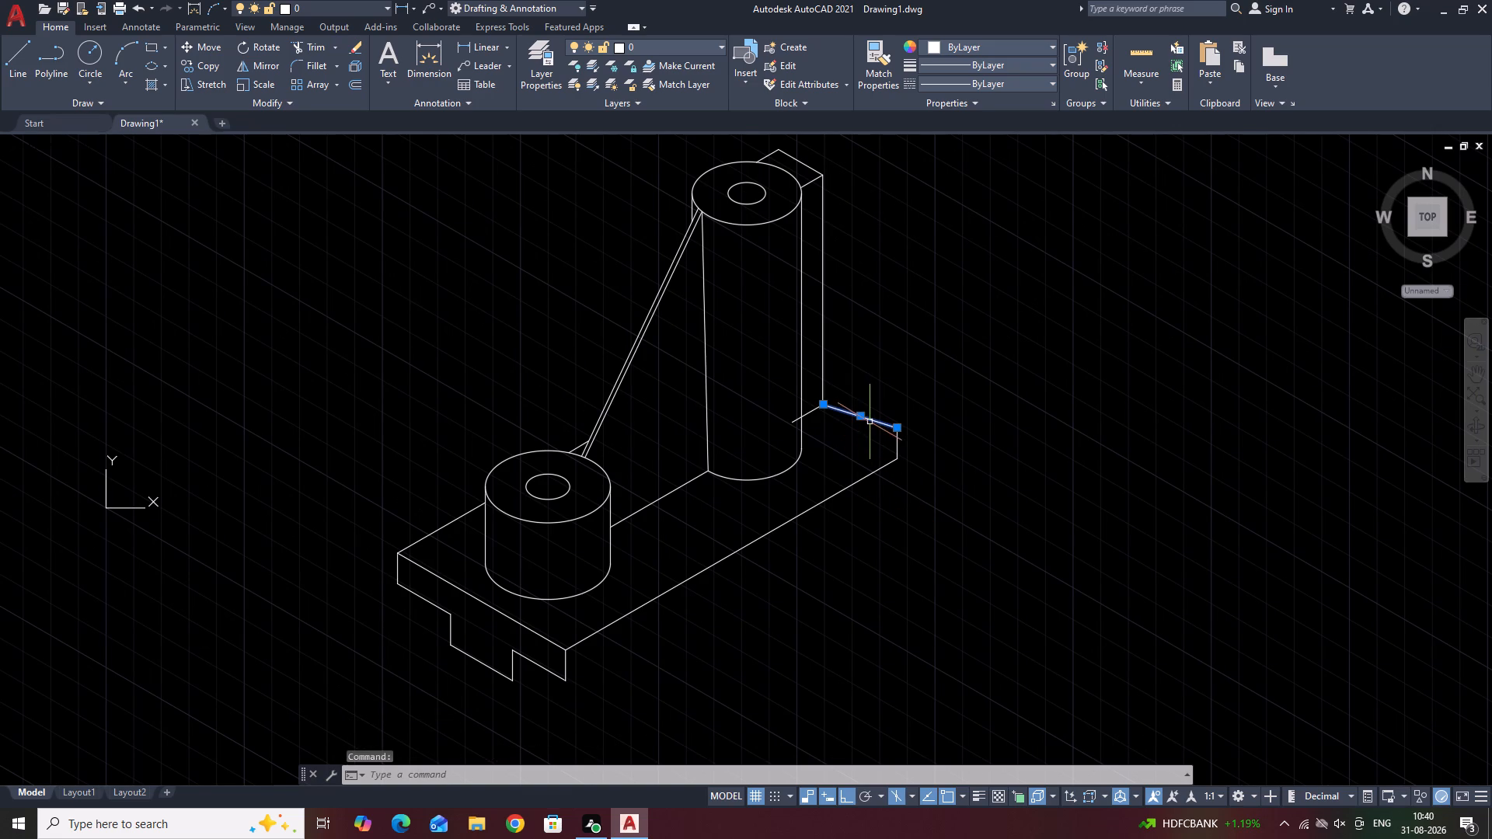
right_click(870, 422)
left_click(934, 514)
key("space")
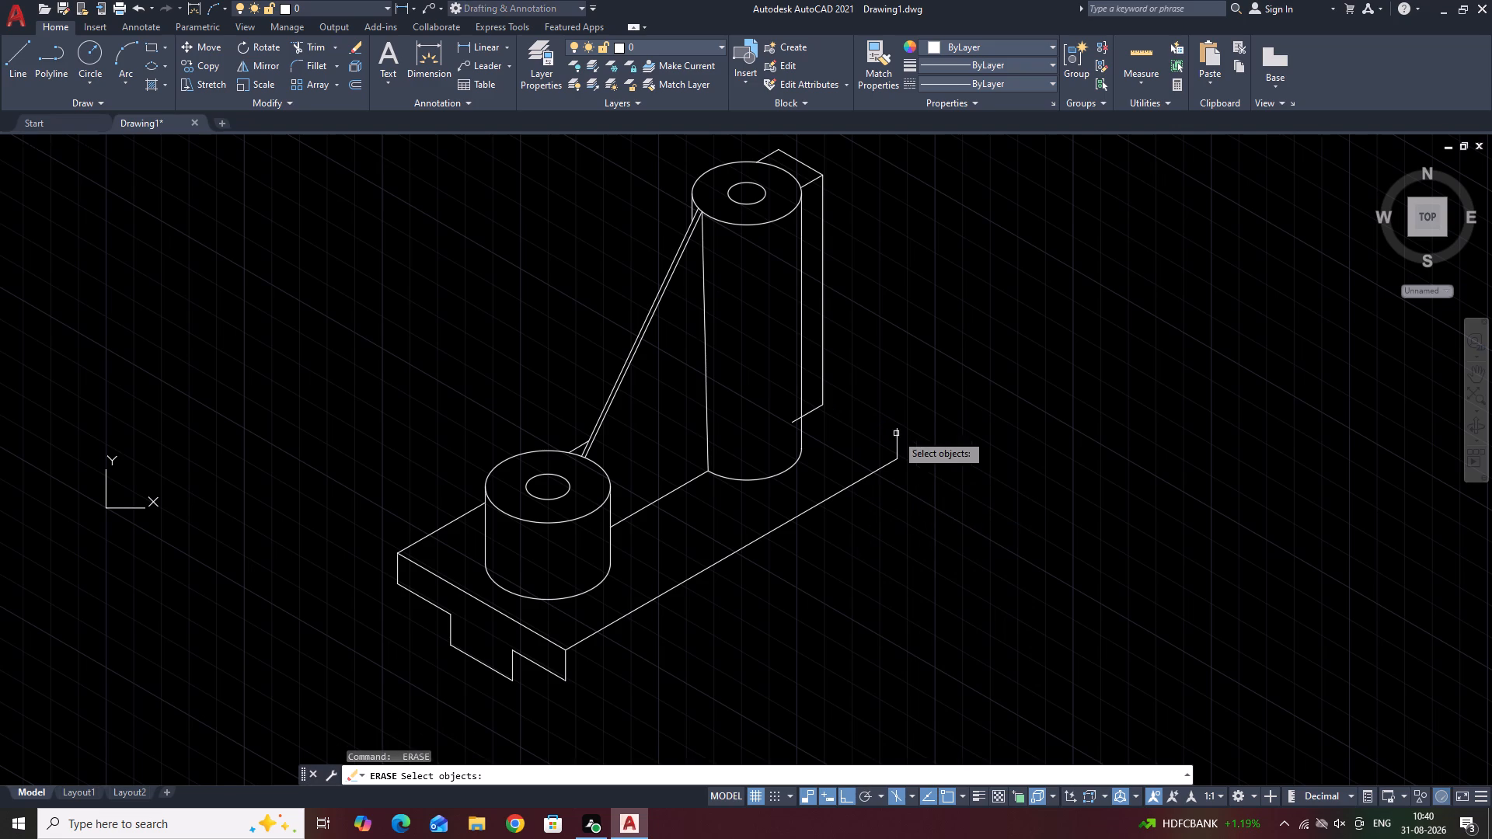
key("space")
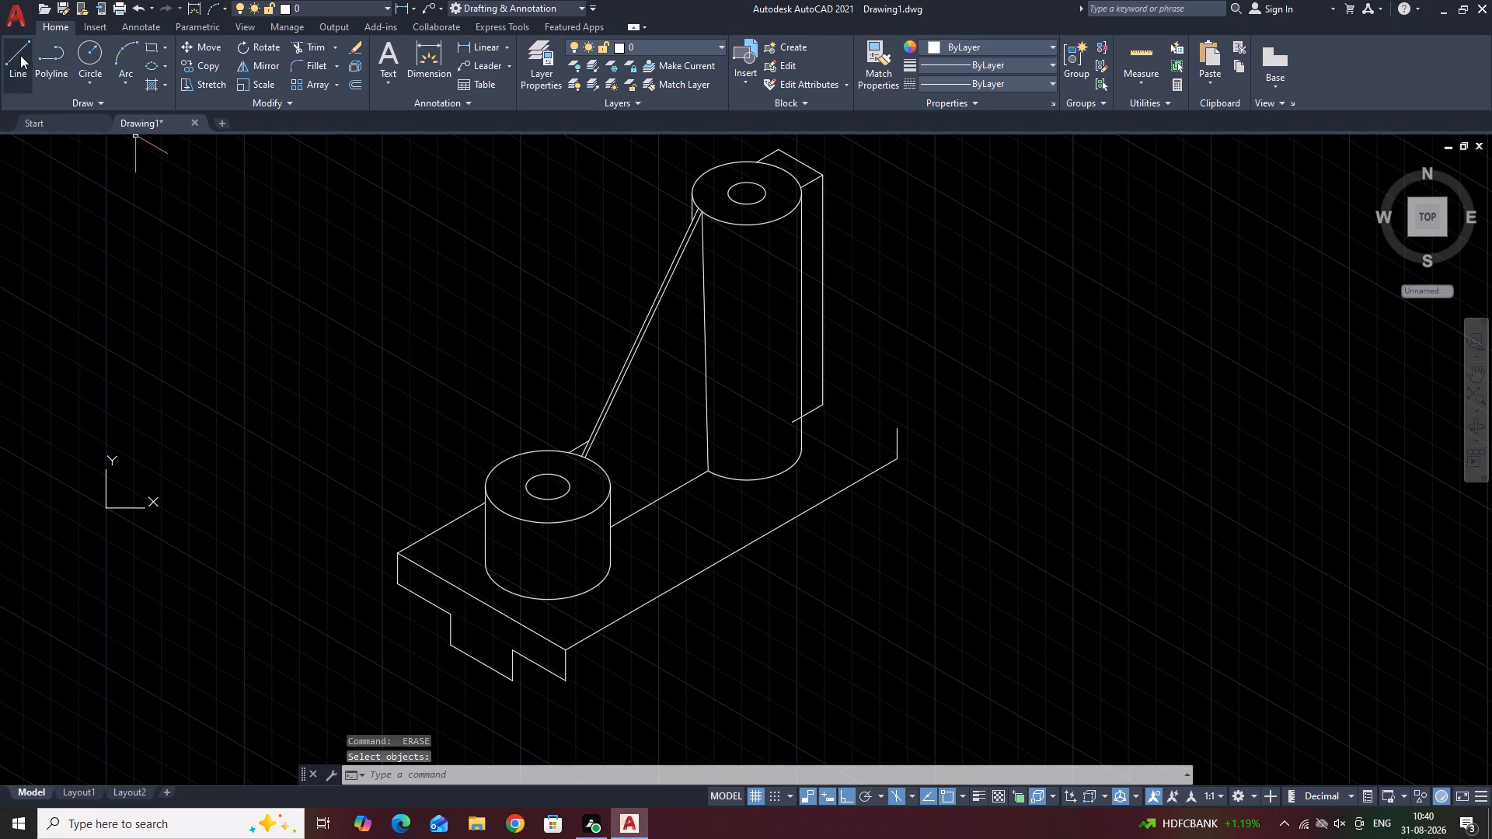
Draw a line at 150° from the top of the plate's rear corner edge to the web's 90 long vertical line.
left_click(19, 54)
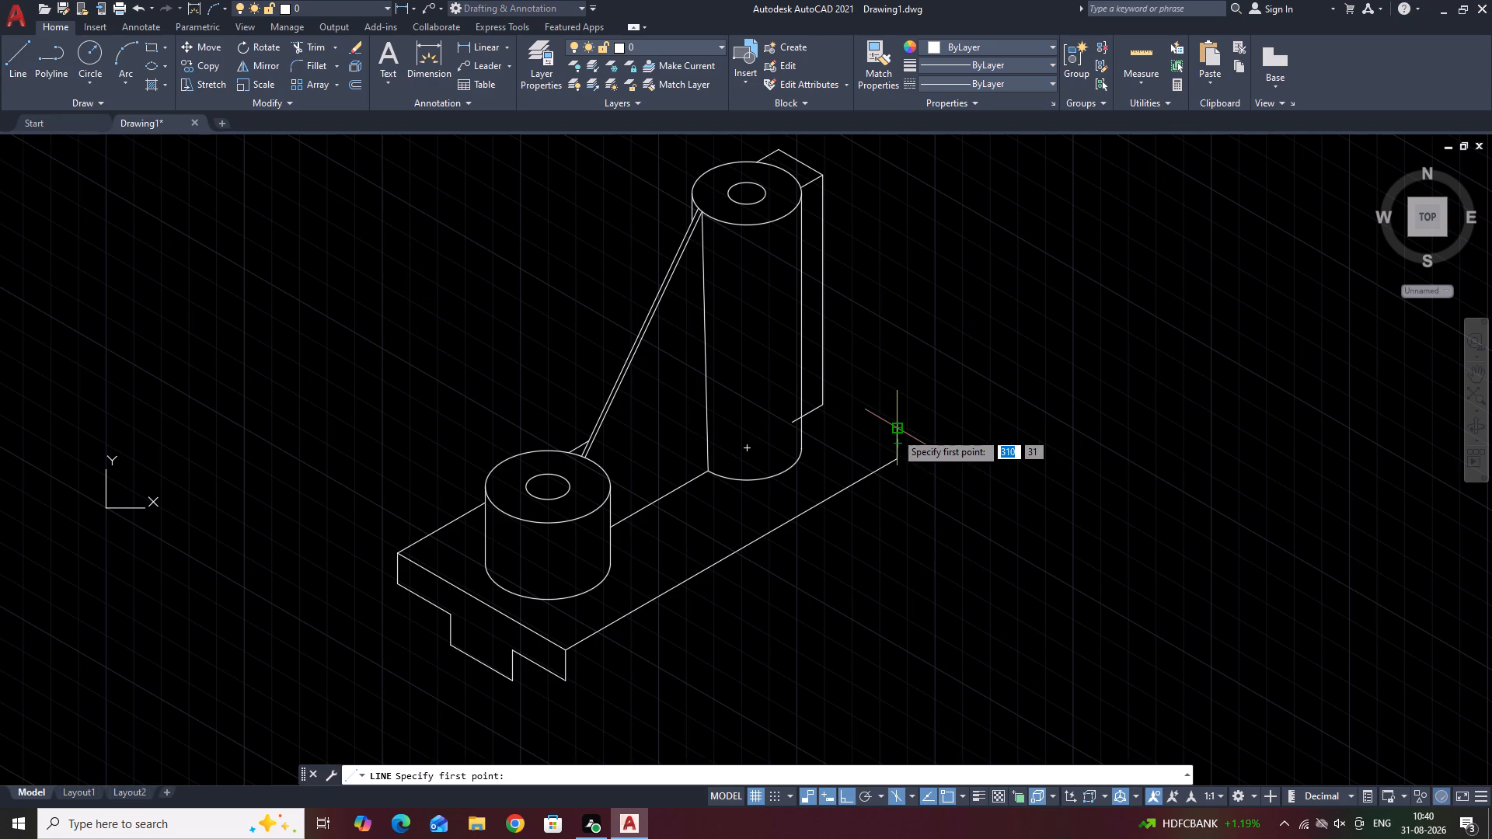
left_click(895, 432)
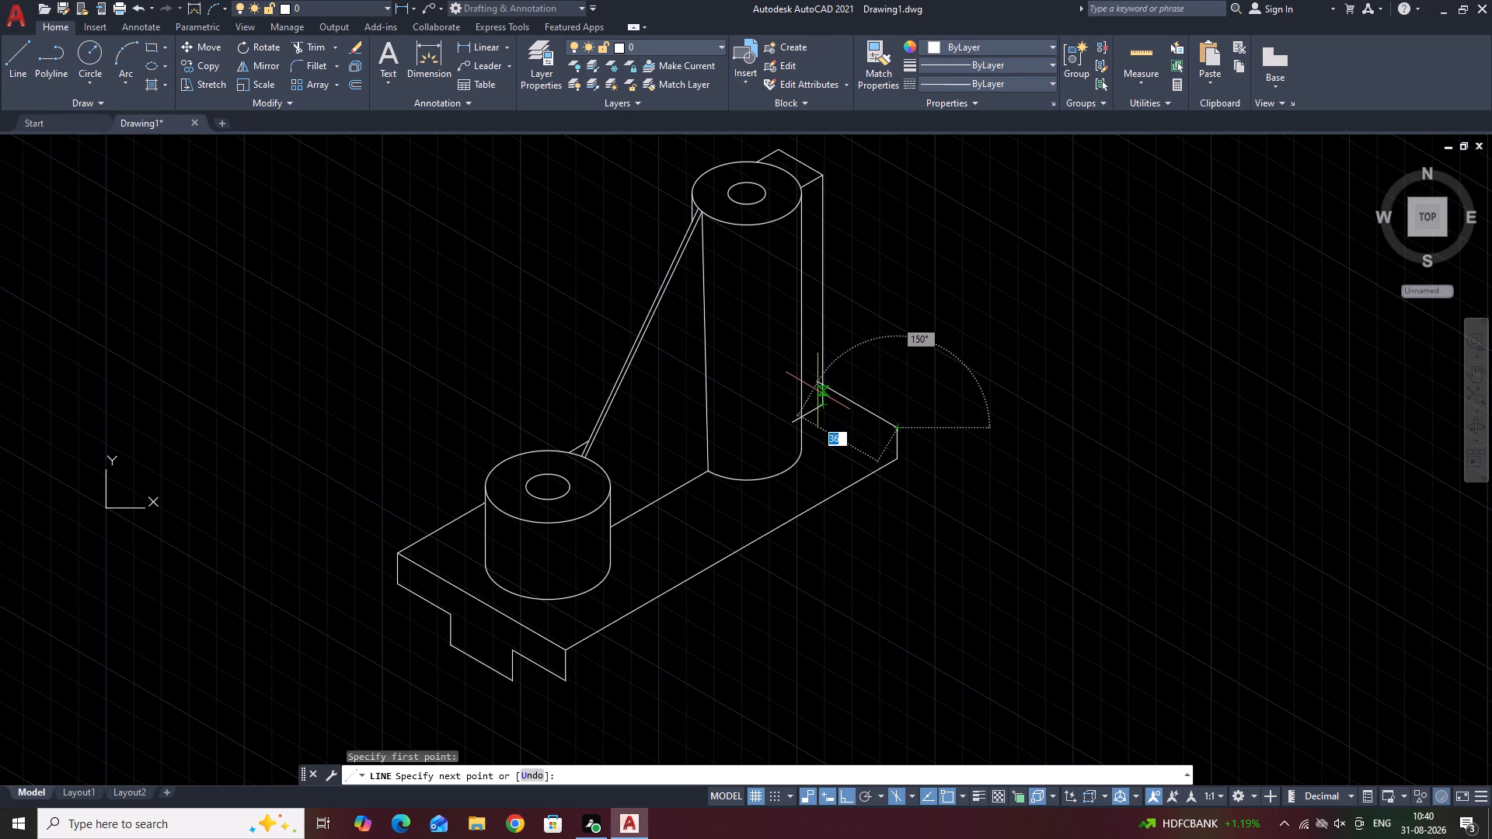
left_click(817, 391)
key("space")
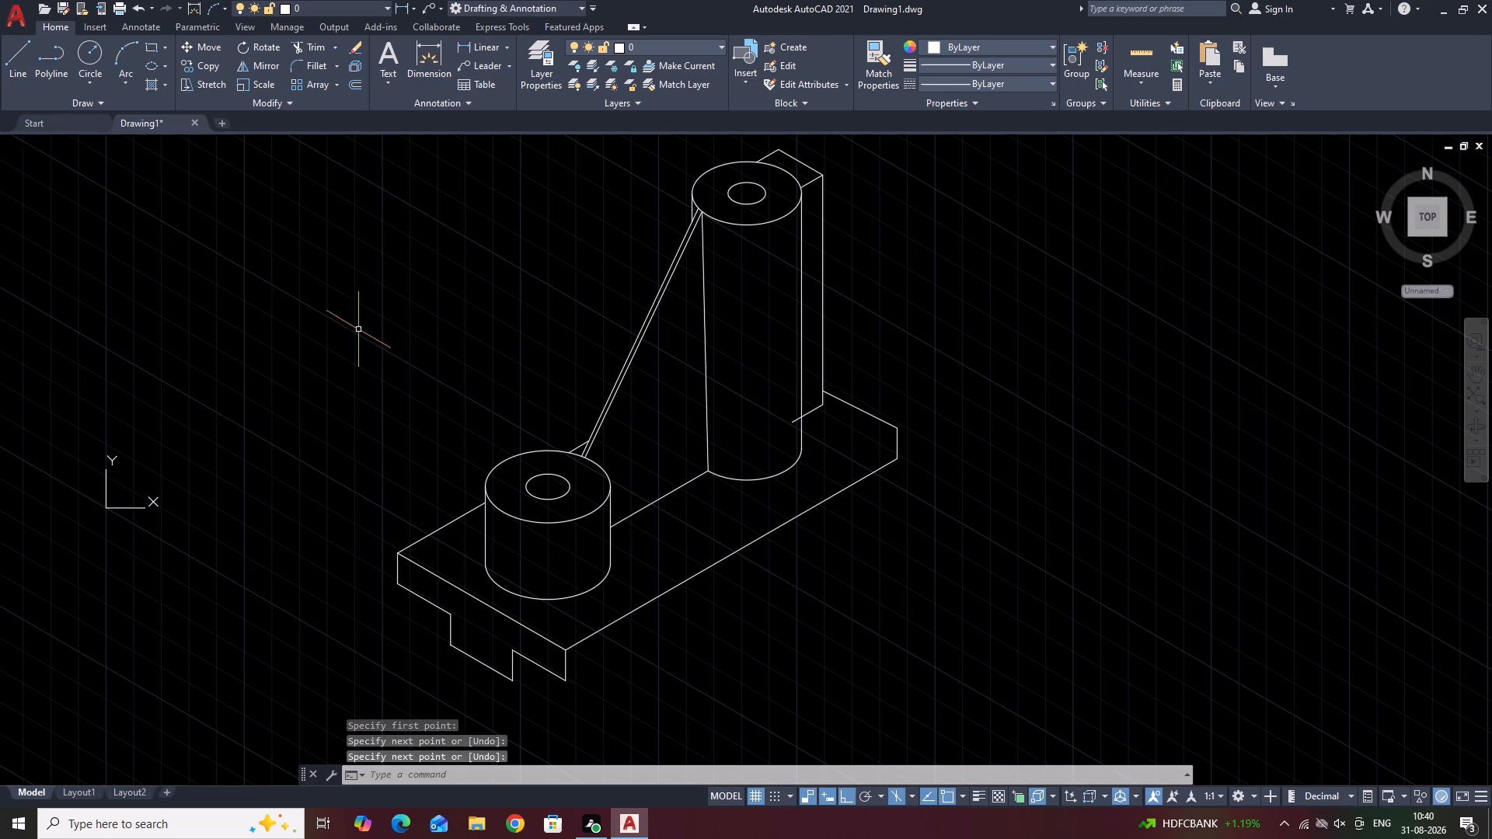
Trim away the piece of the web's short lower line that lies inside the tall cylinder.
left_click(308, 47)
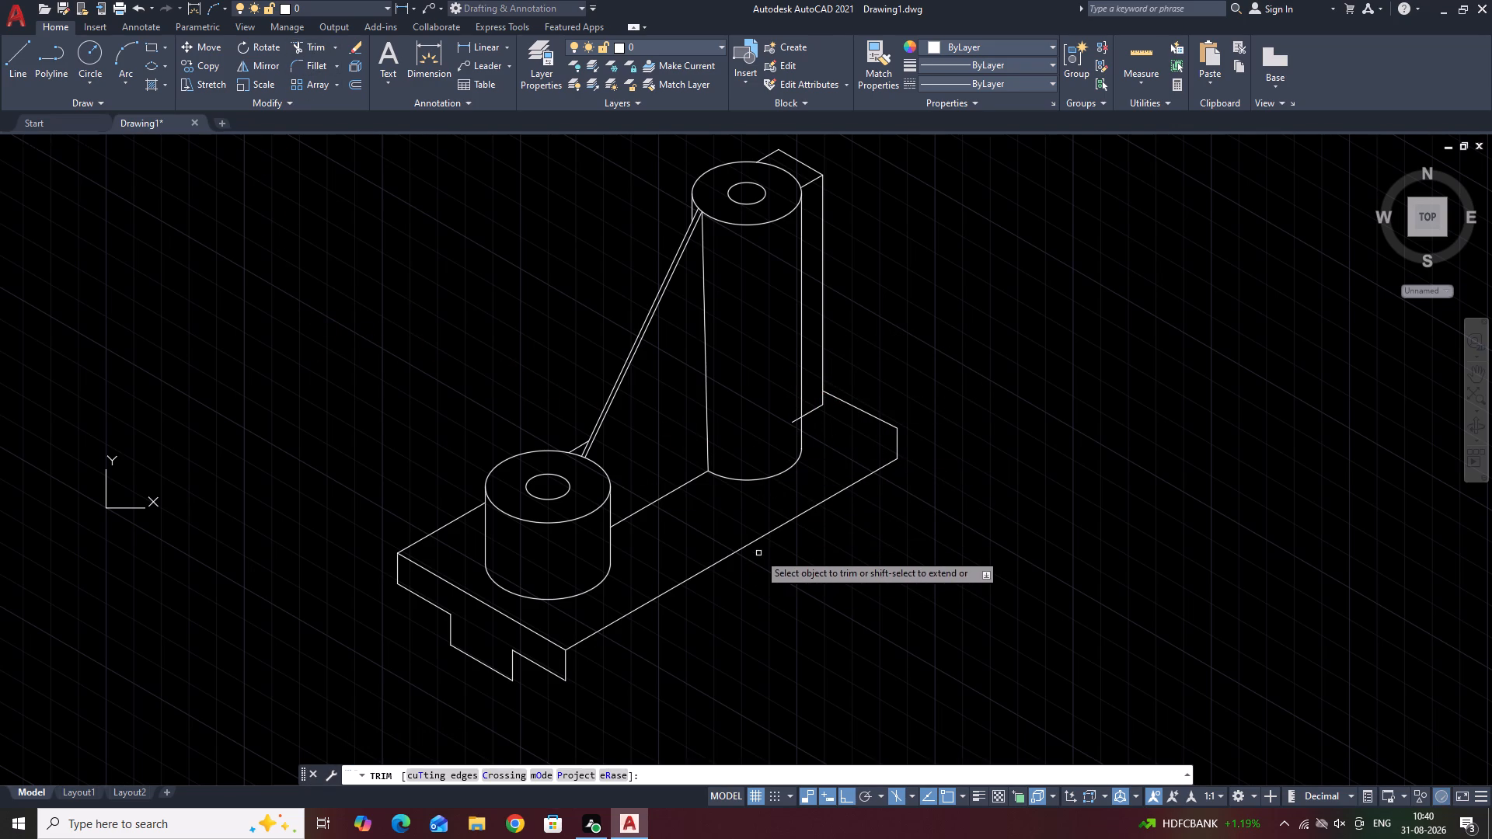
scroll(805, 539, "up", 1)
left_click(788, 348)
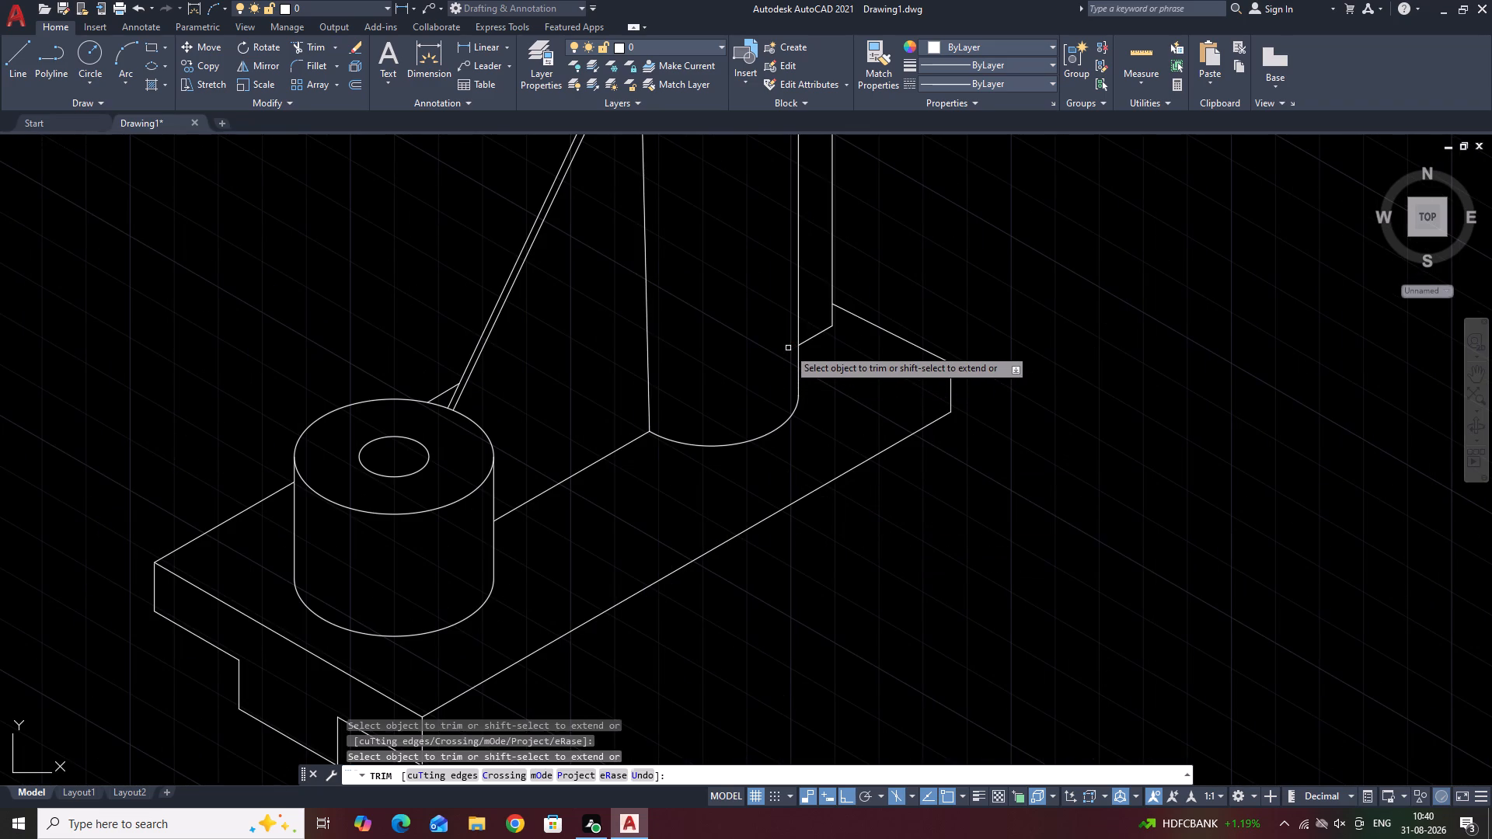
scroll(791, 353, "down", 1)
scroll(820, 412, "down", 1)
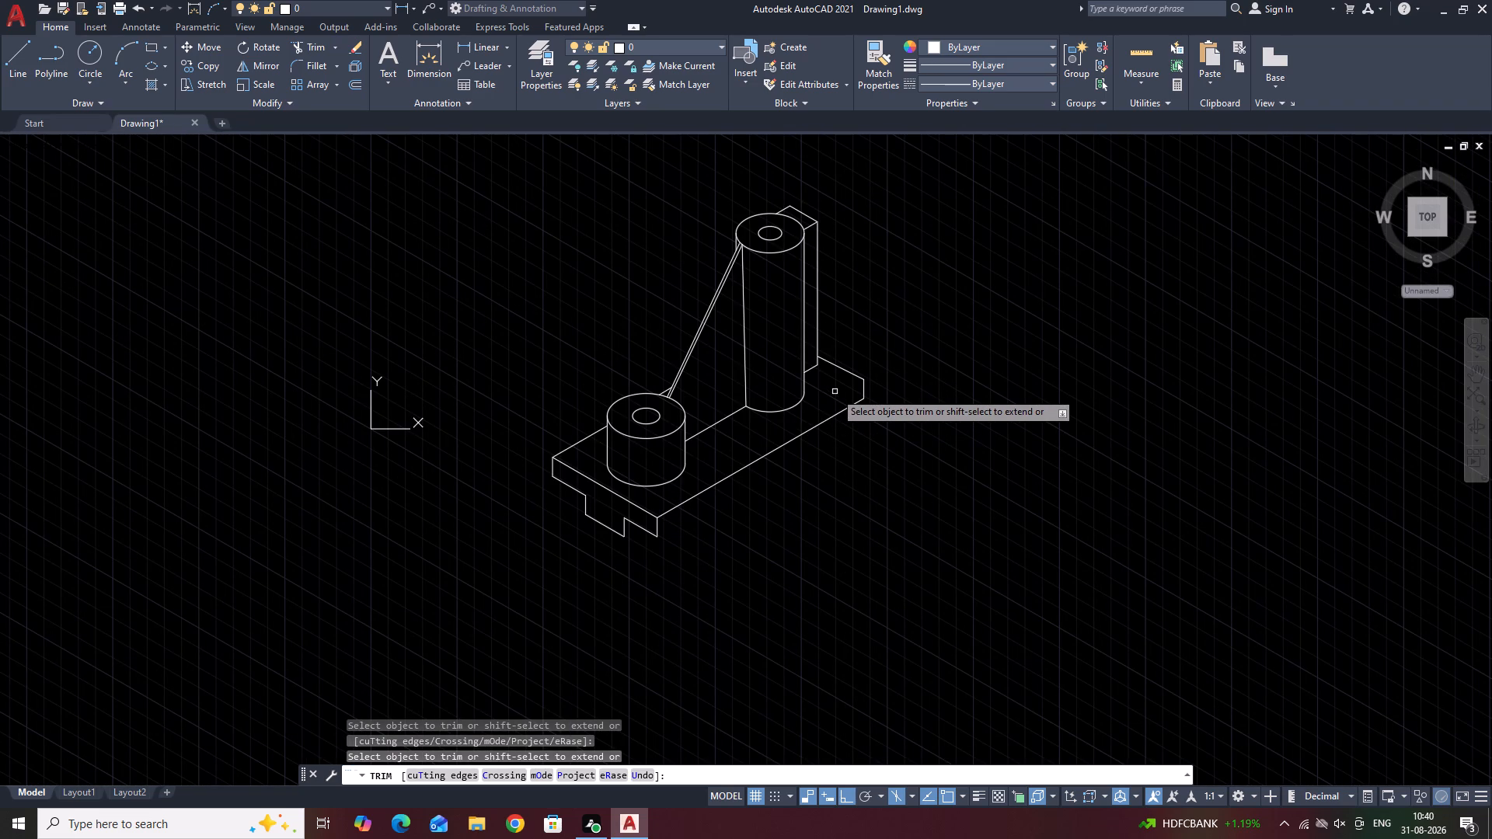
key("space")
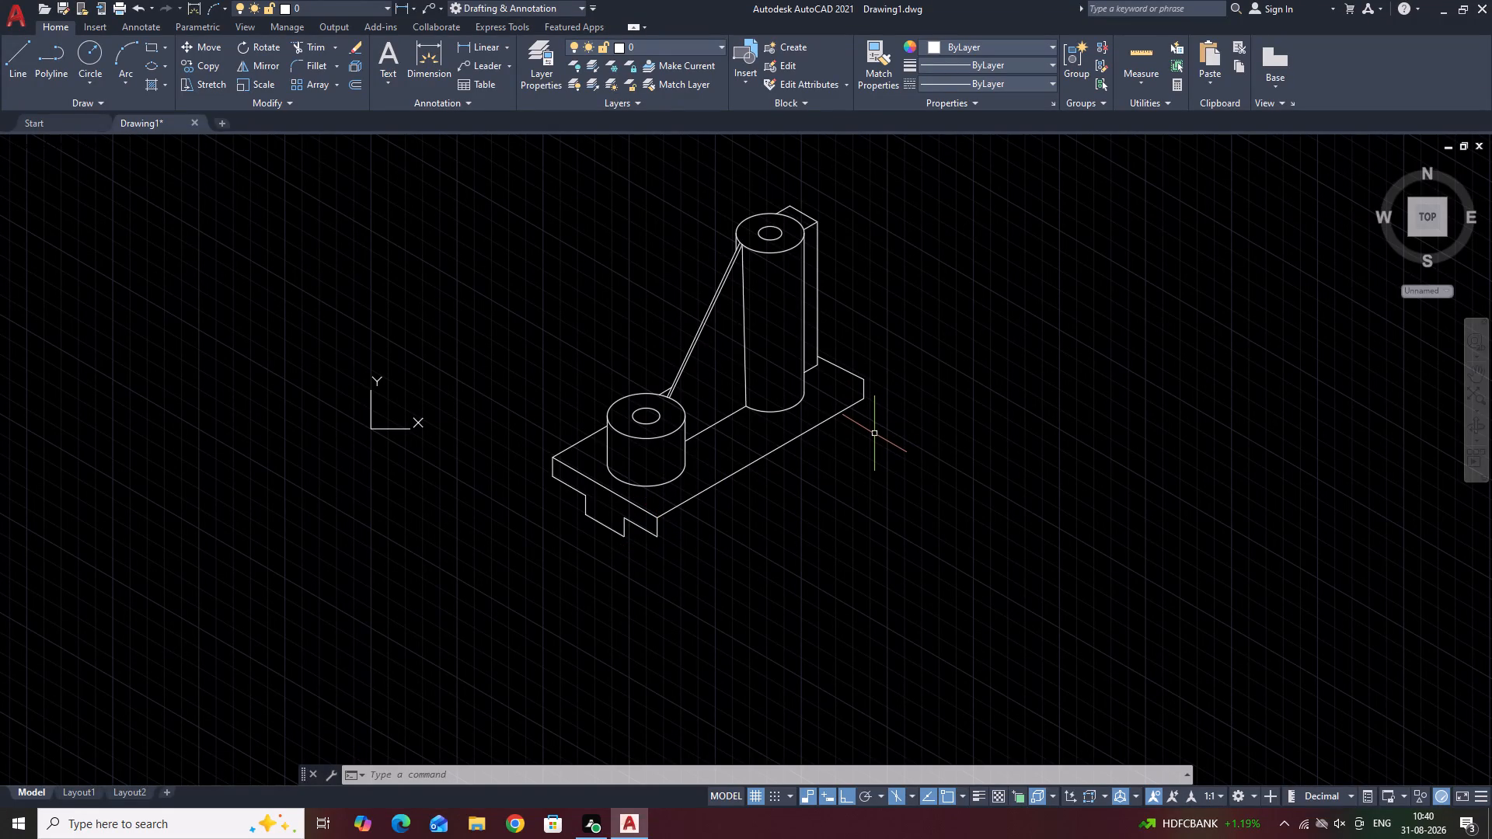
Erase the 150° line and the short vertical edge at the plate's rear corner.
left_click(856, 376)
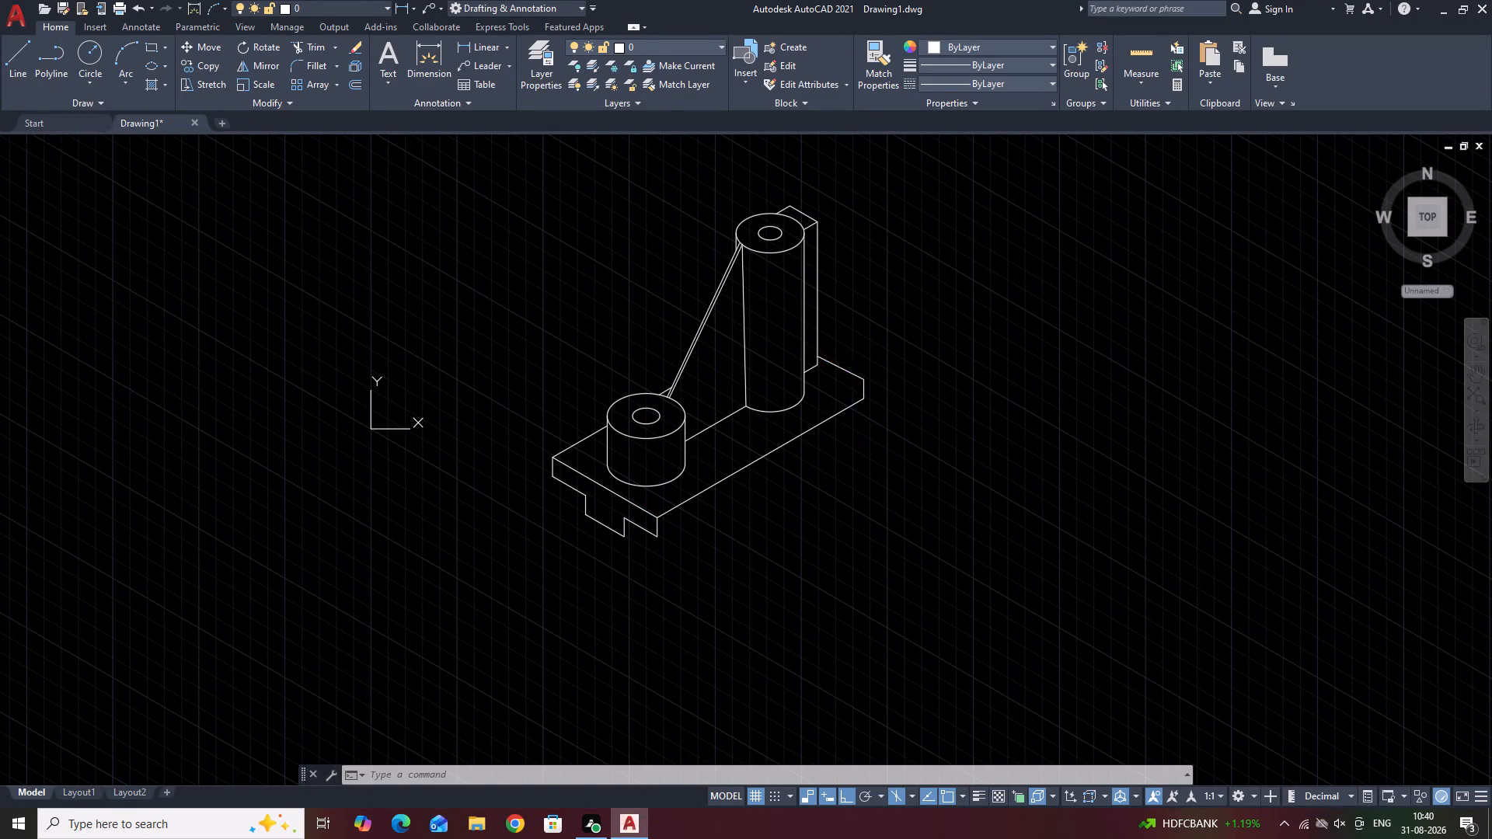
left_click(864, 389)
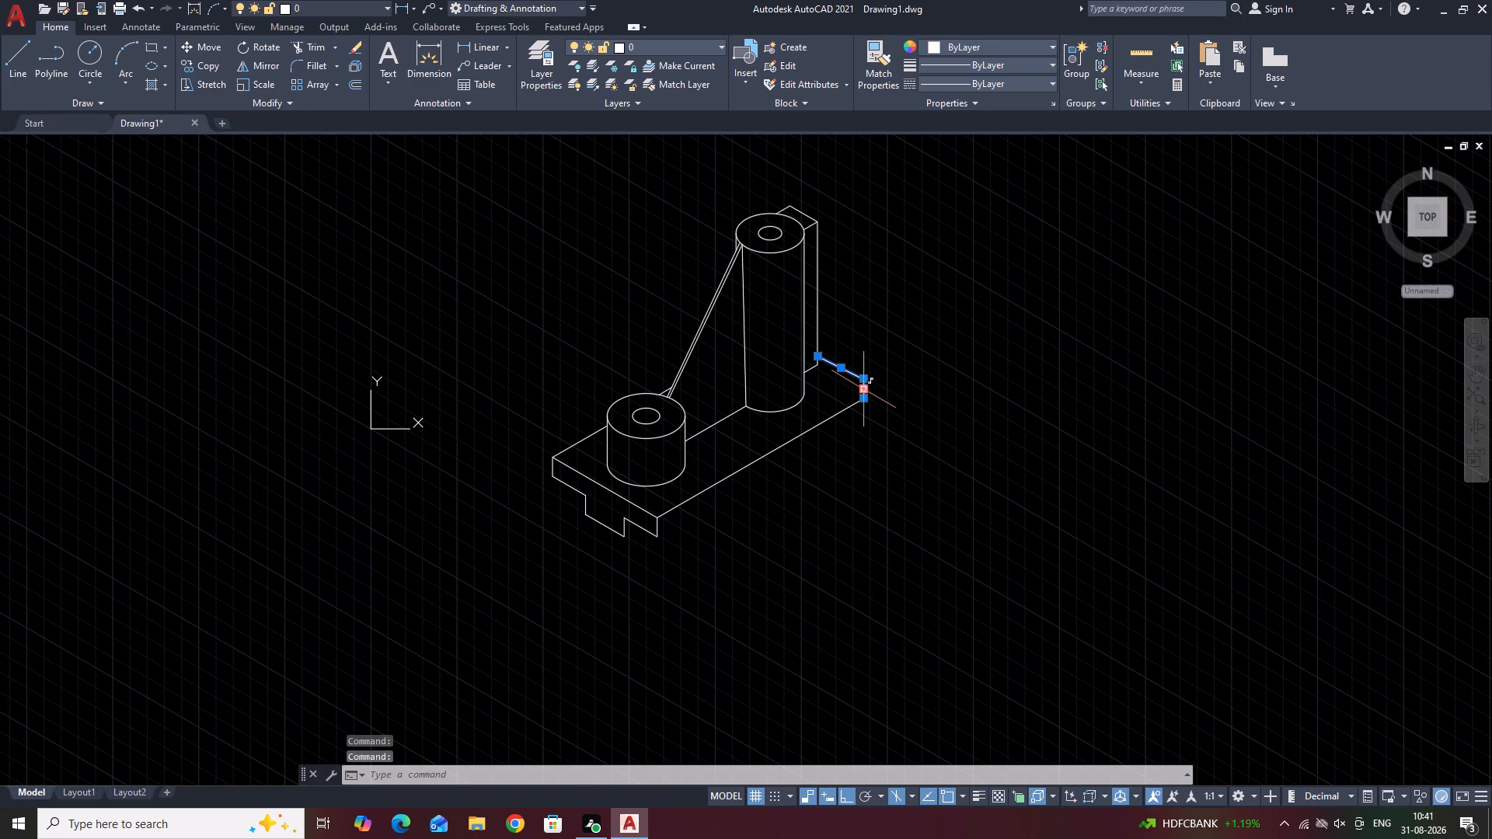
right_click(864, 389)
left_click(923, 492)
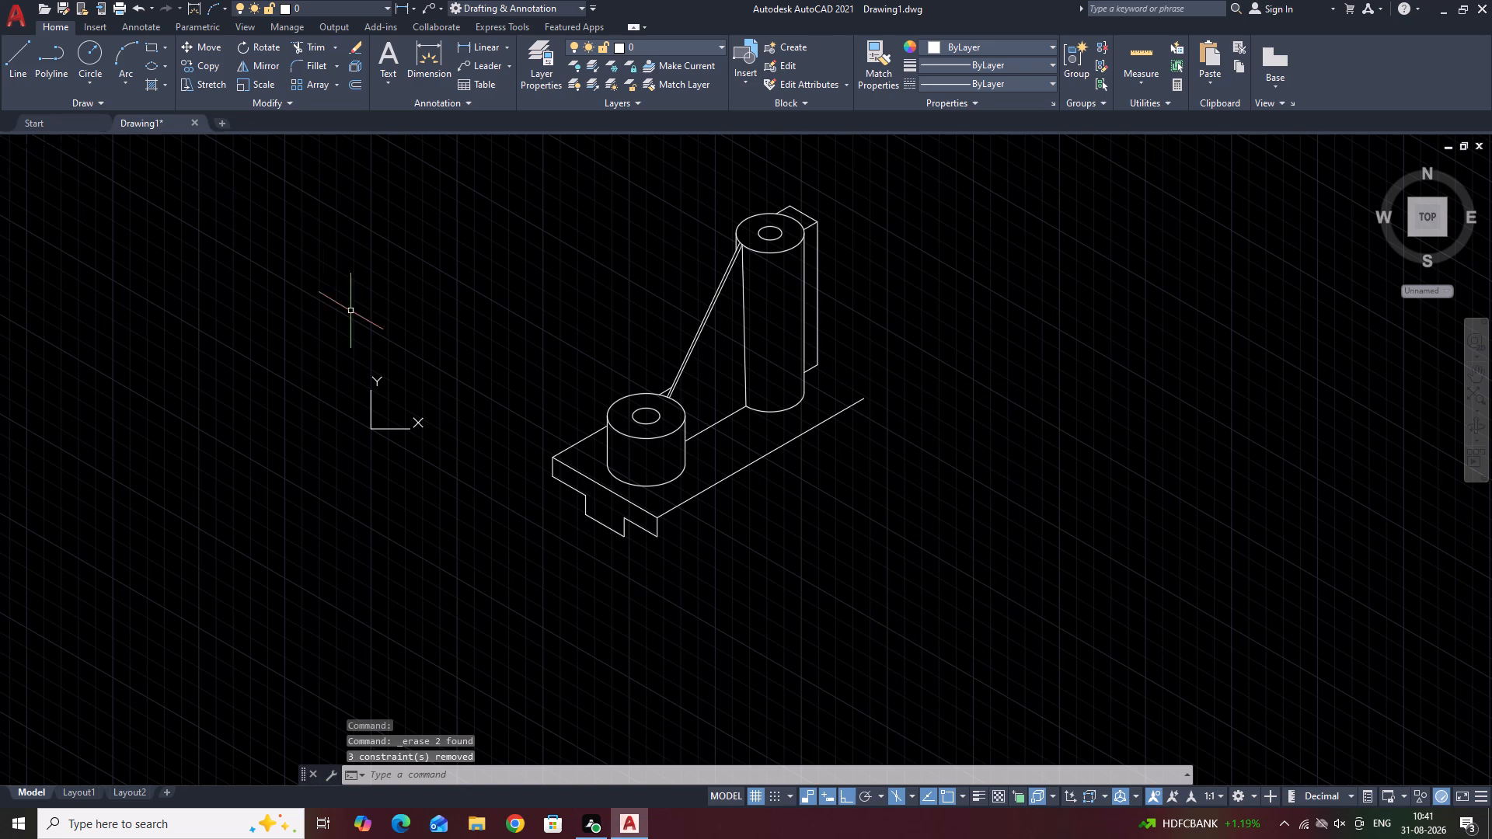
Draw a 12 long vertical line down from the rear end of the plate's long edge, continuing at 210° to the front corner edge's bottom.
left_click(24, 63)
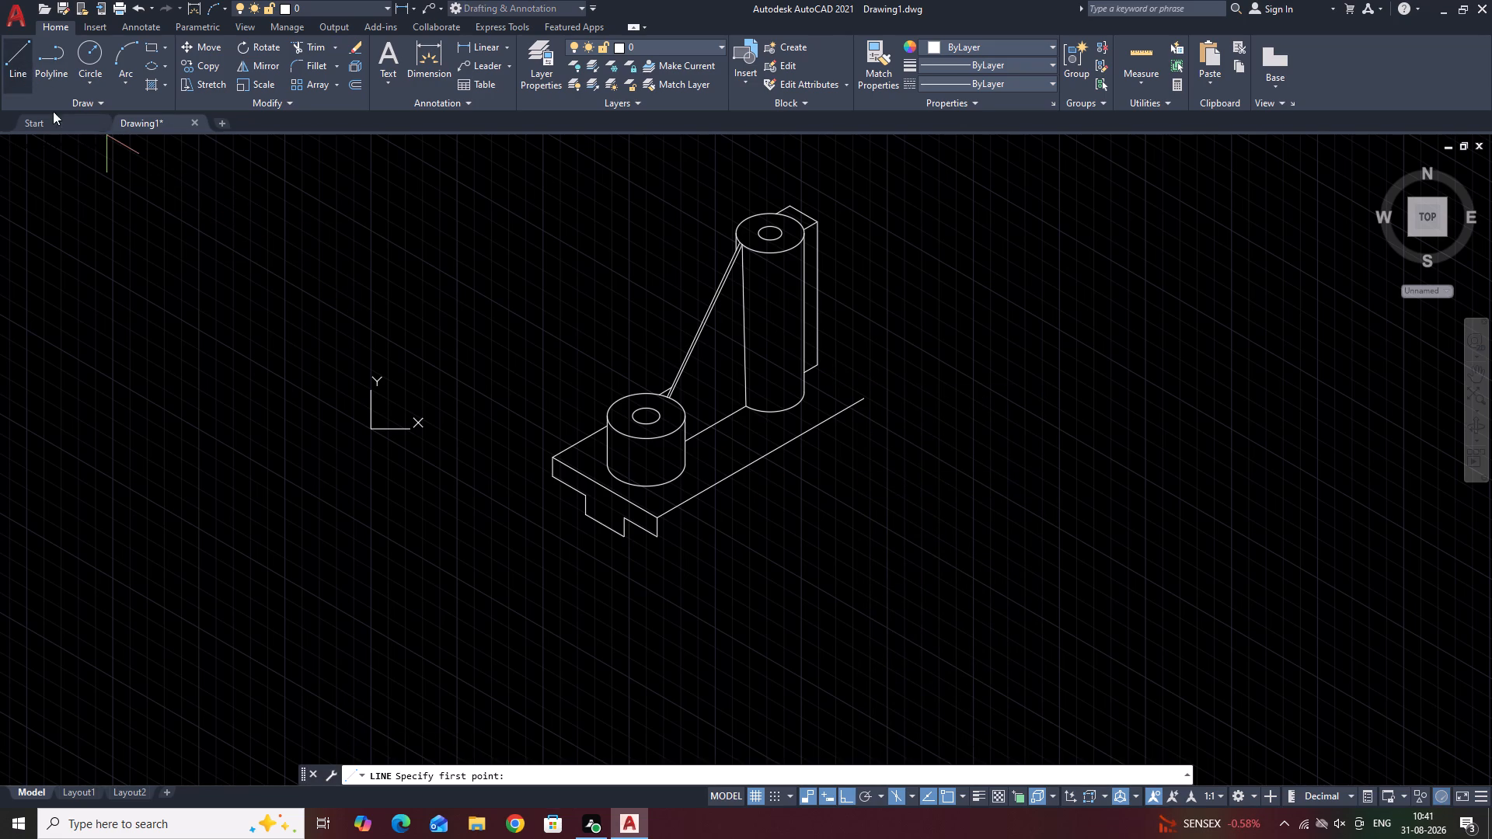
left_click(860, 400)
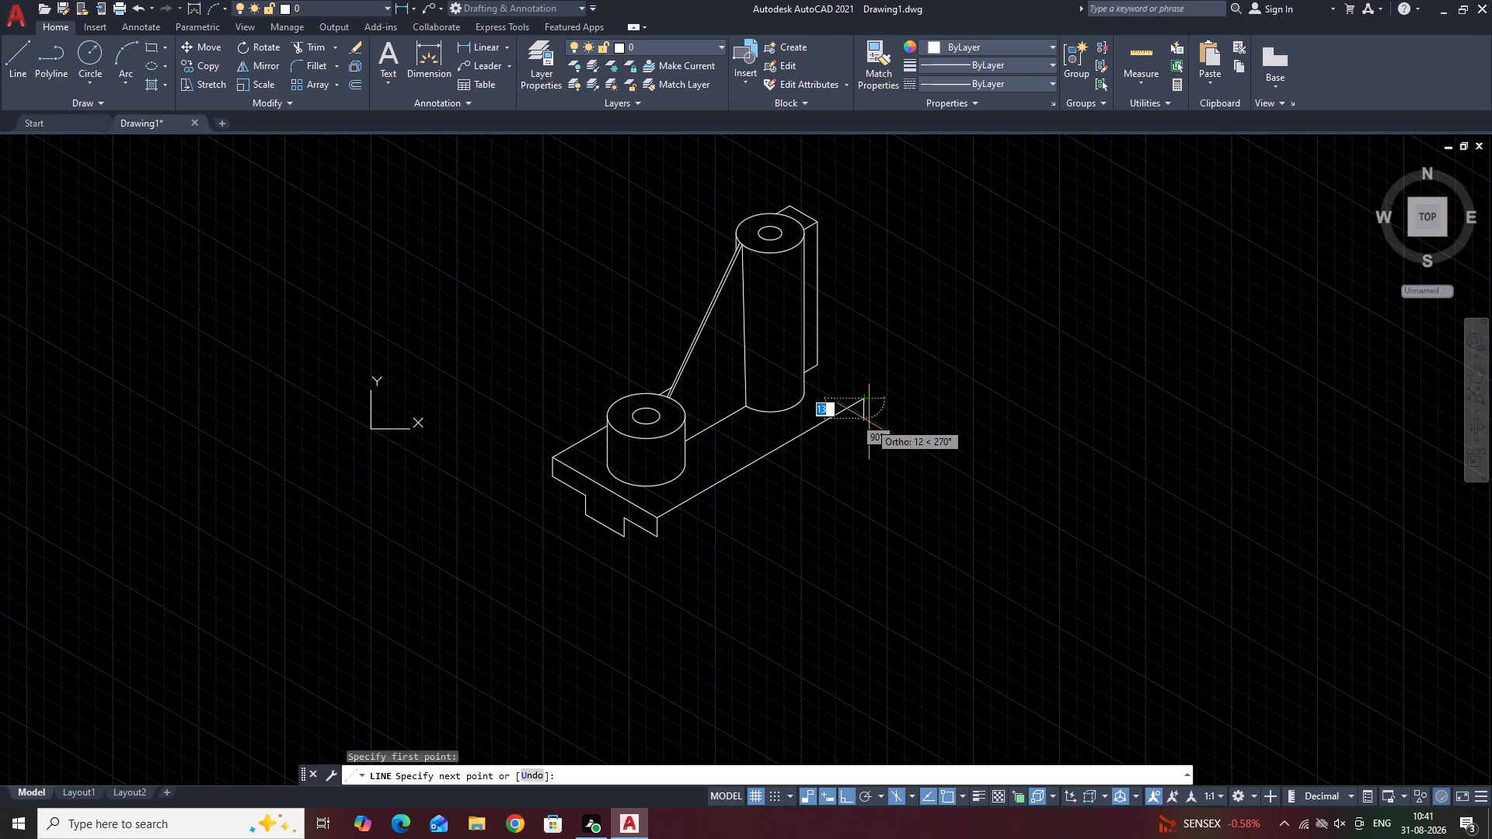
type("12")
key("Return")
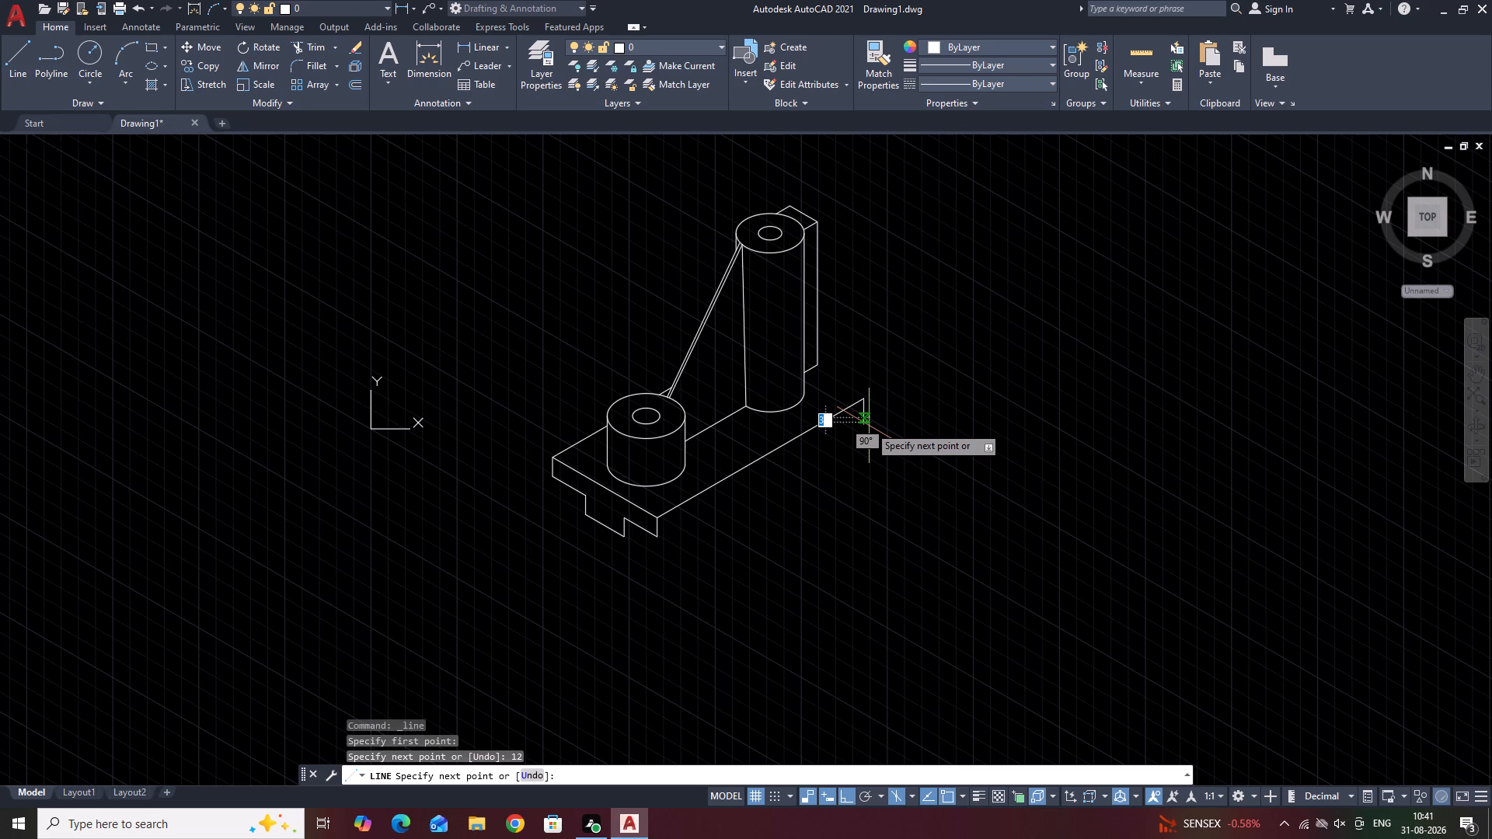
key("F5")
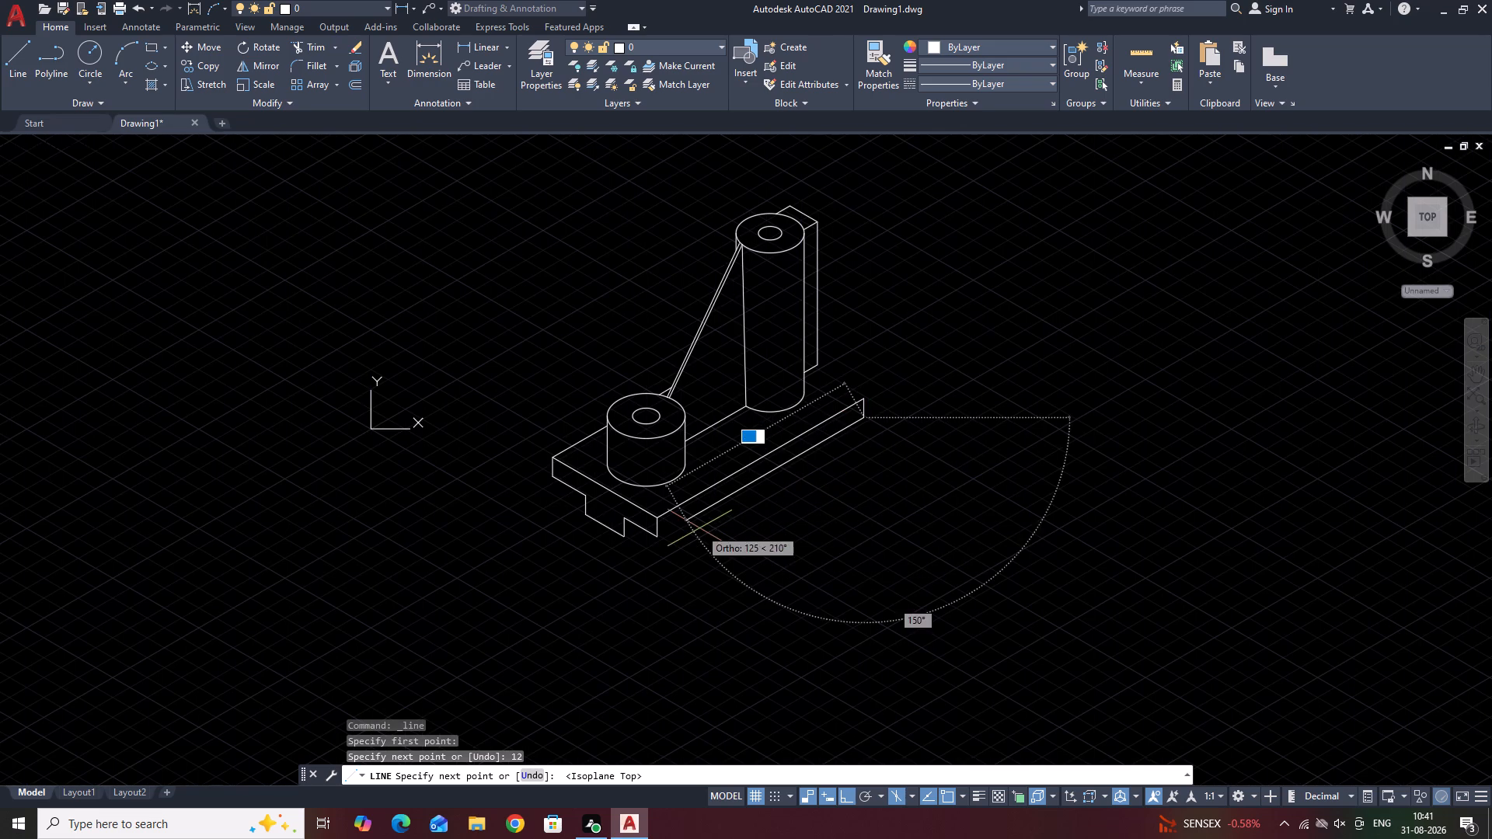
scroll(657, 554, "up", 1)
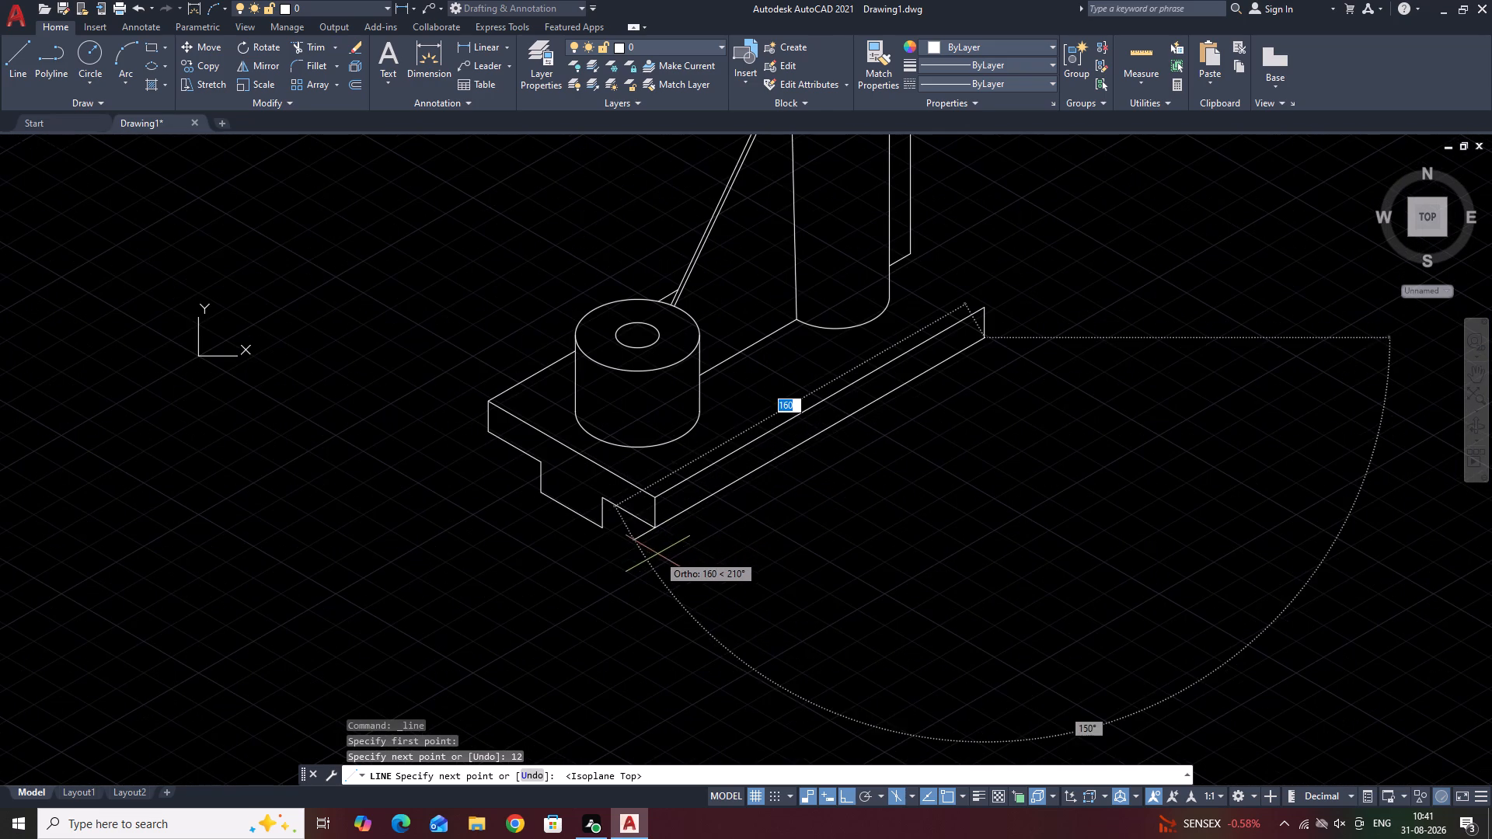
left_click(659, 529)
key("space")
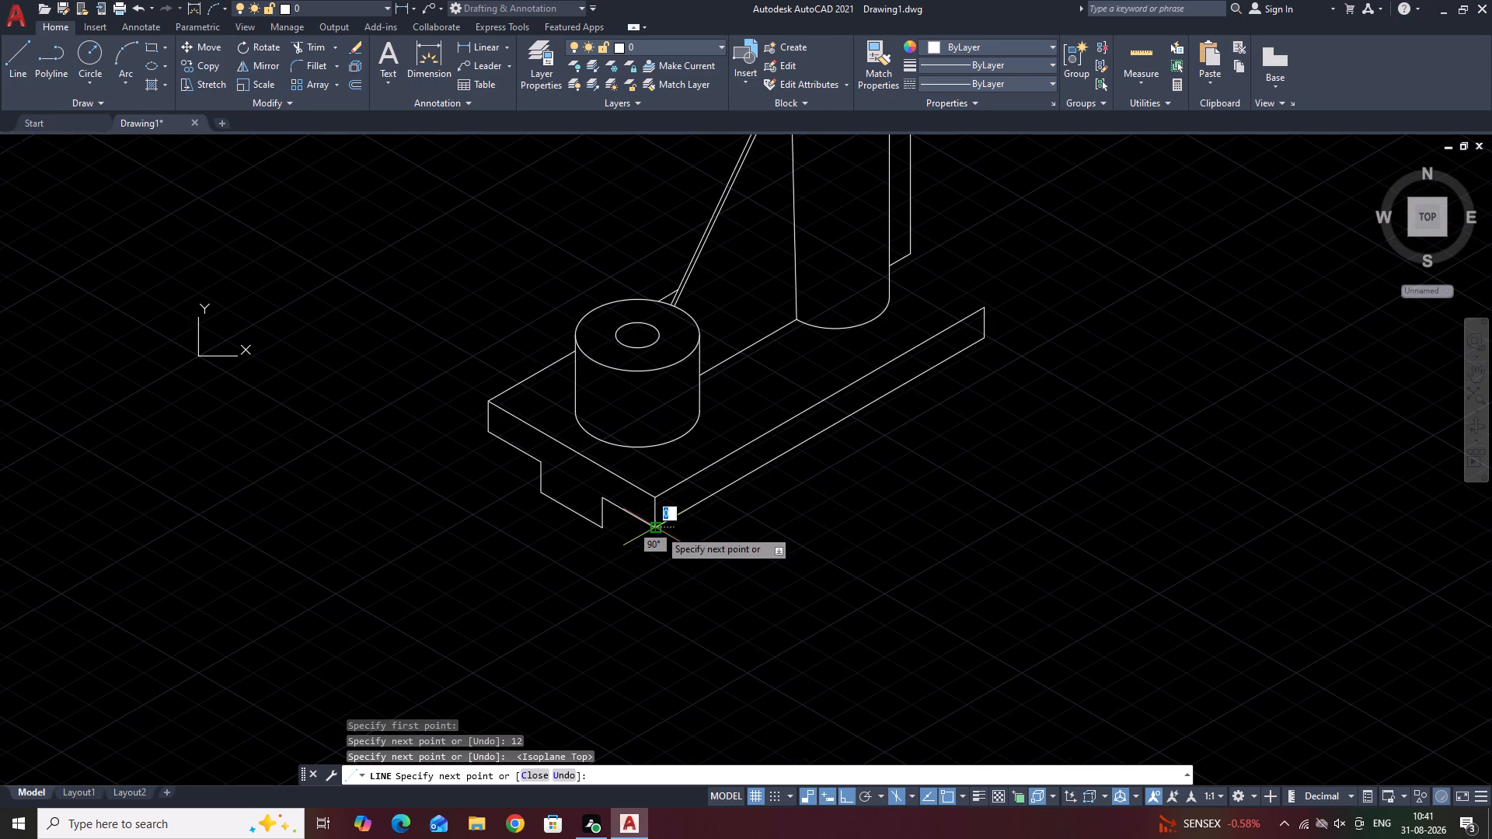
Draw a line from the lower end of the web's 90 long vertical line to the top of the plate's new rear corner edge.
middle_click_drag(981, 455, 969, 598)
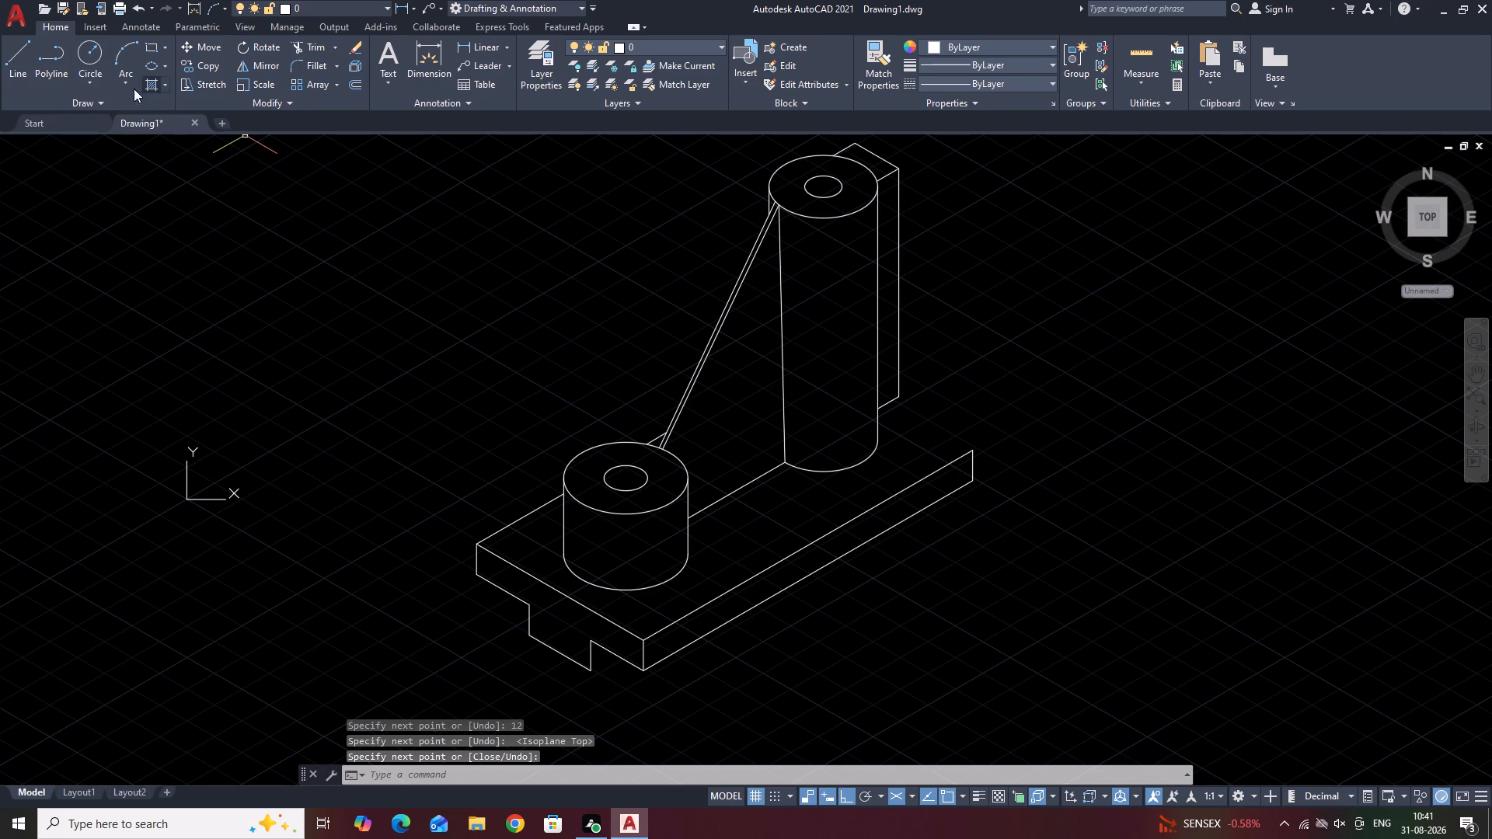
left_click(15, 59)
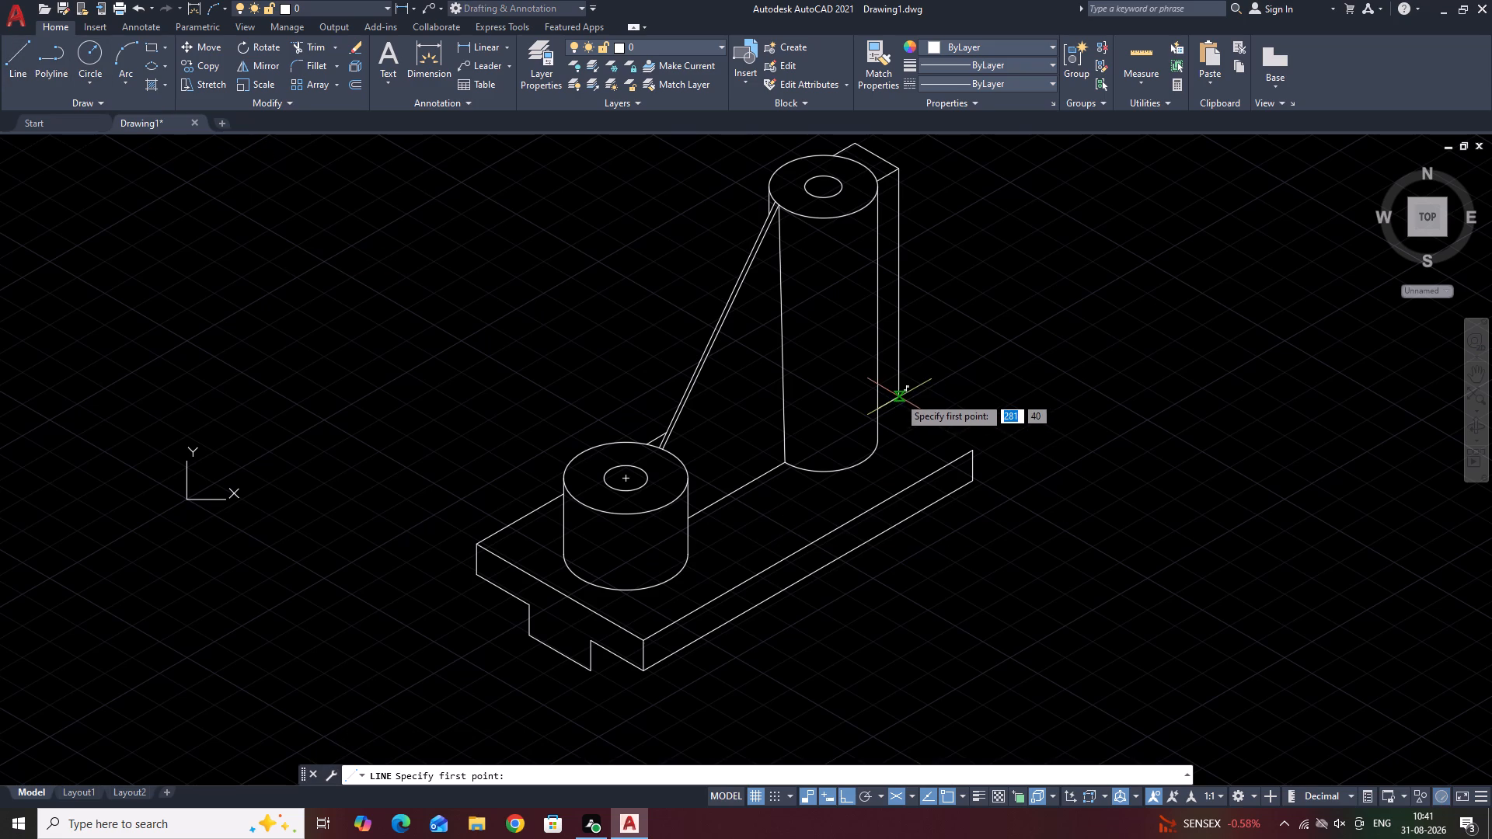
scroll(896, 404, "up", 1)
left_click(898, 395)
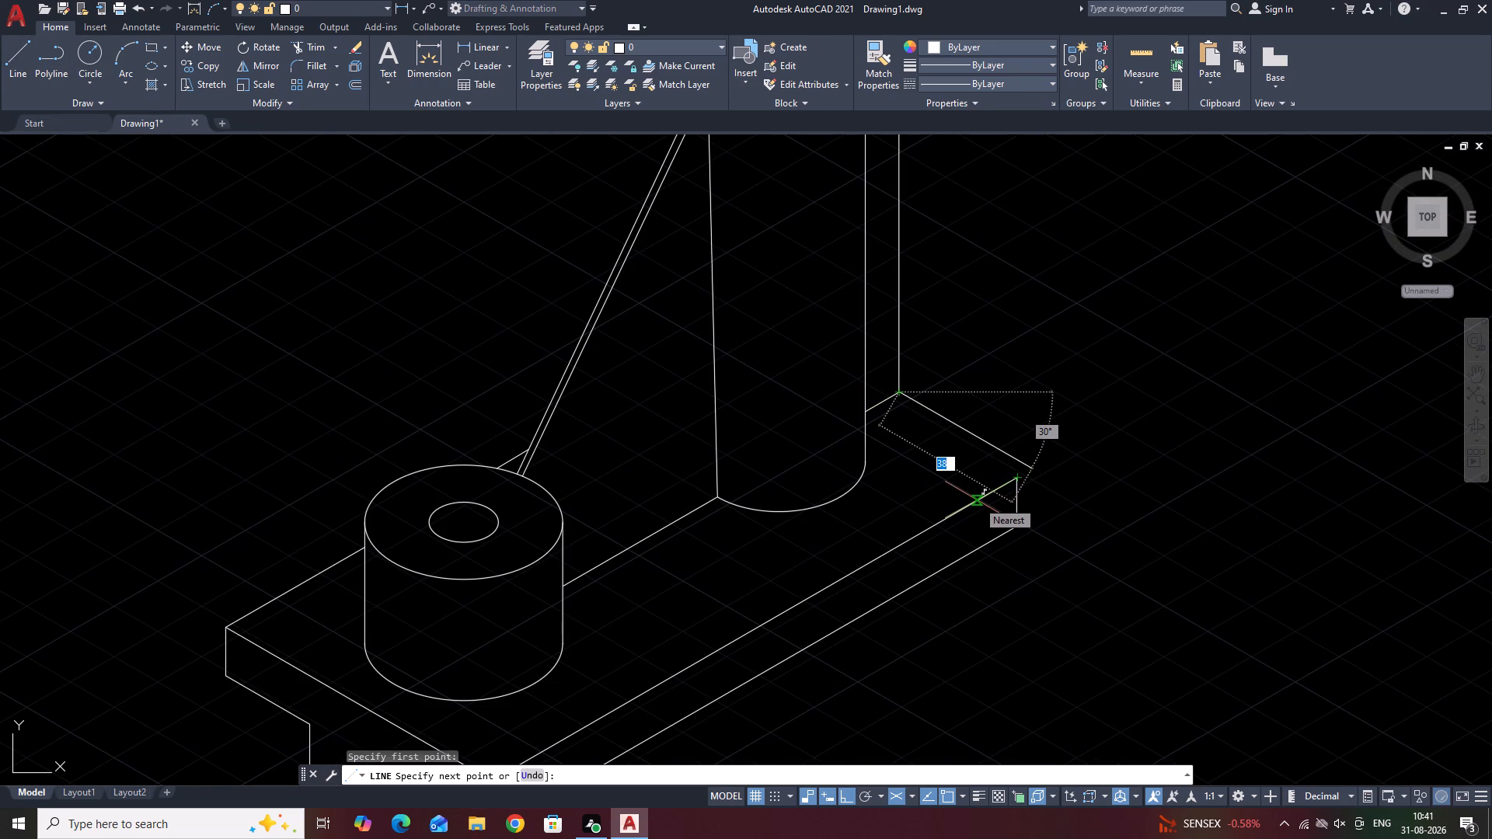
middle_click_drag(978, 491, 980, 489)
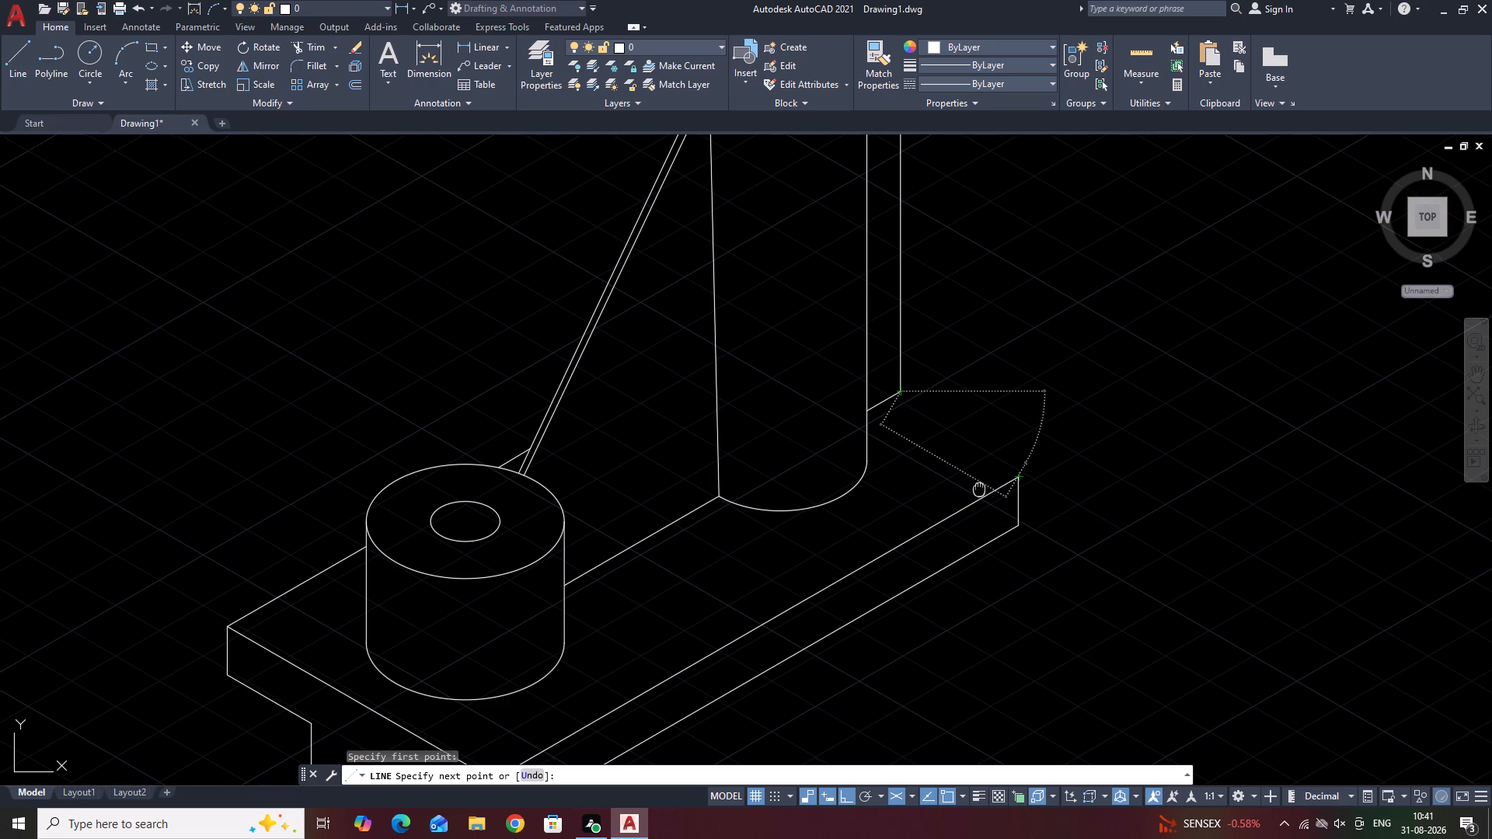
middle_click_drag(980, 489, 1023, 446)
left_click(1061, 435)
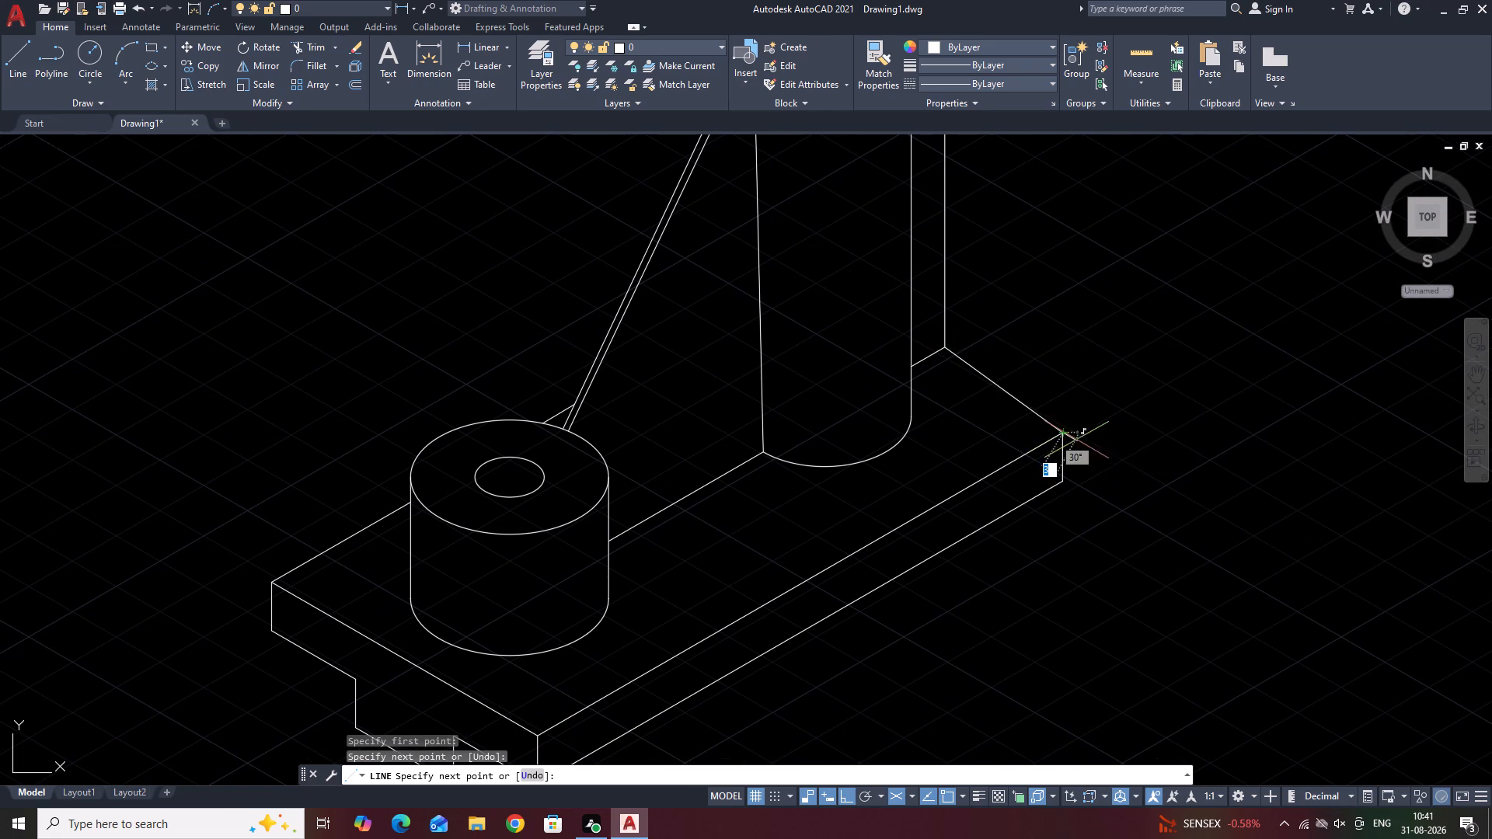
key("space")
Check the length of the plate's long bottom edge with an aligned dimension preview, without placing it.
scroll(1084, 451, "down", 2)
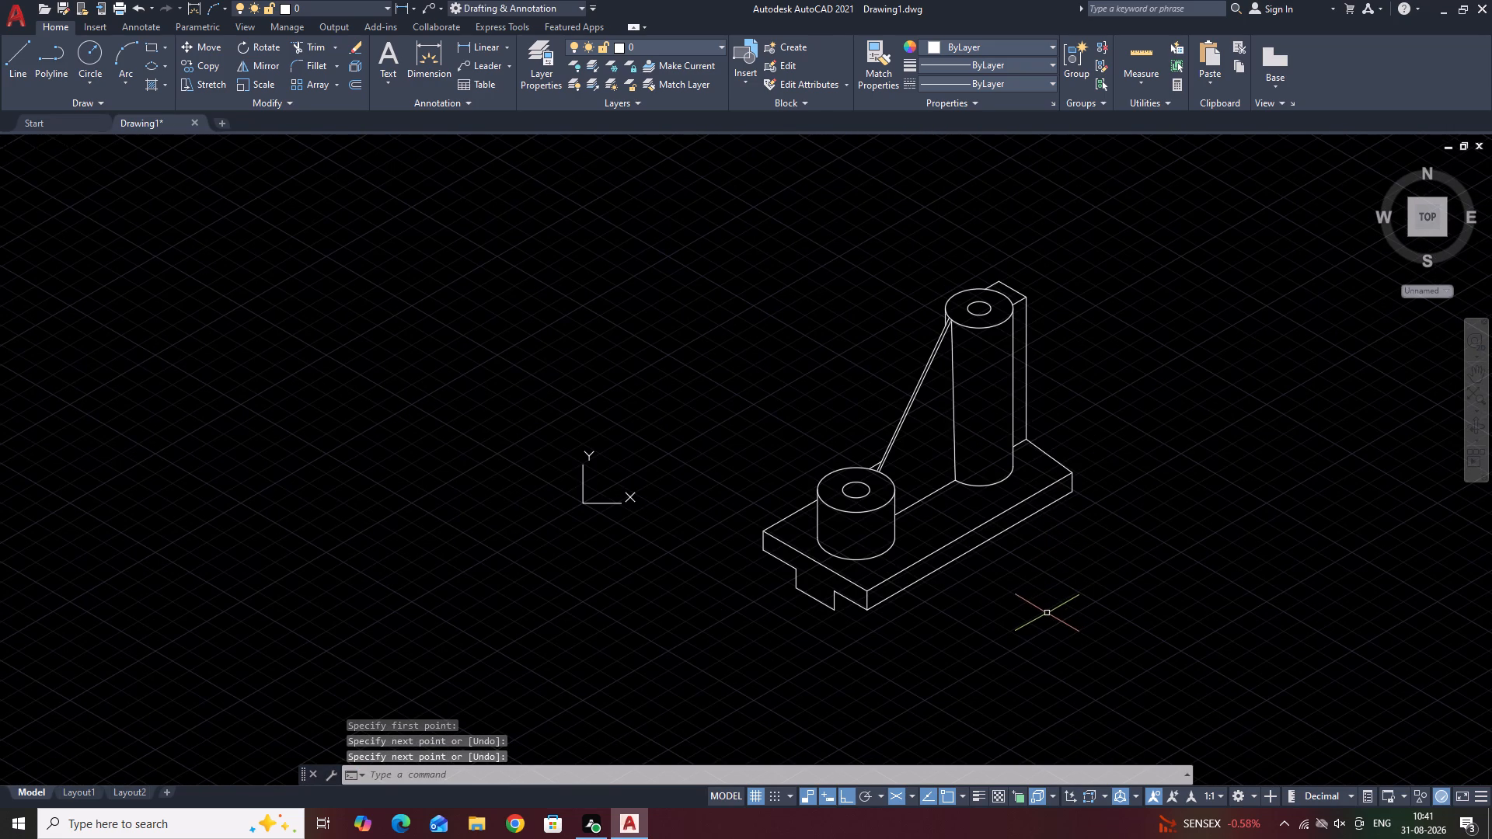
middle_click_drag(1111, 559, 1128, 539)
scroll(1099, 555, "up", 2)
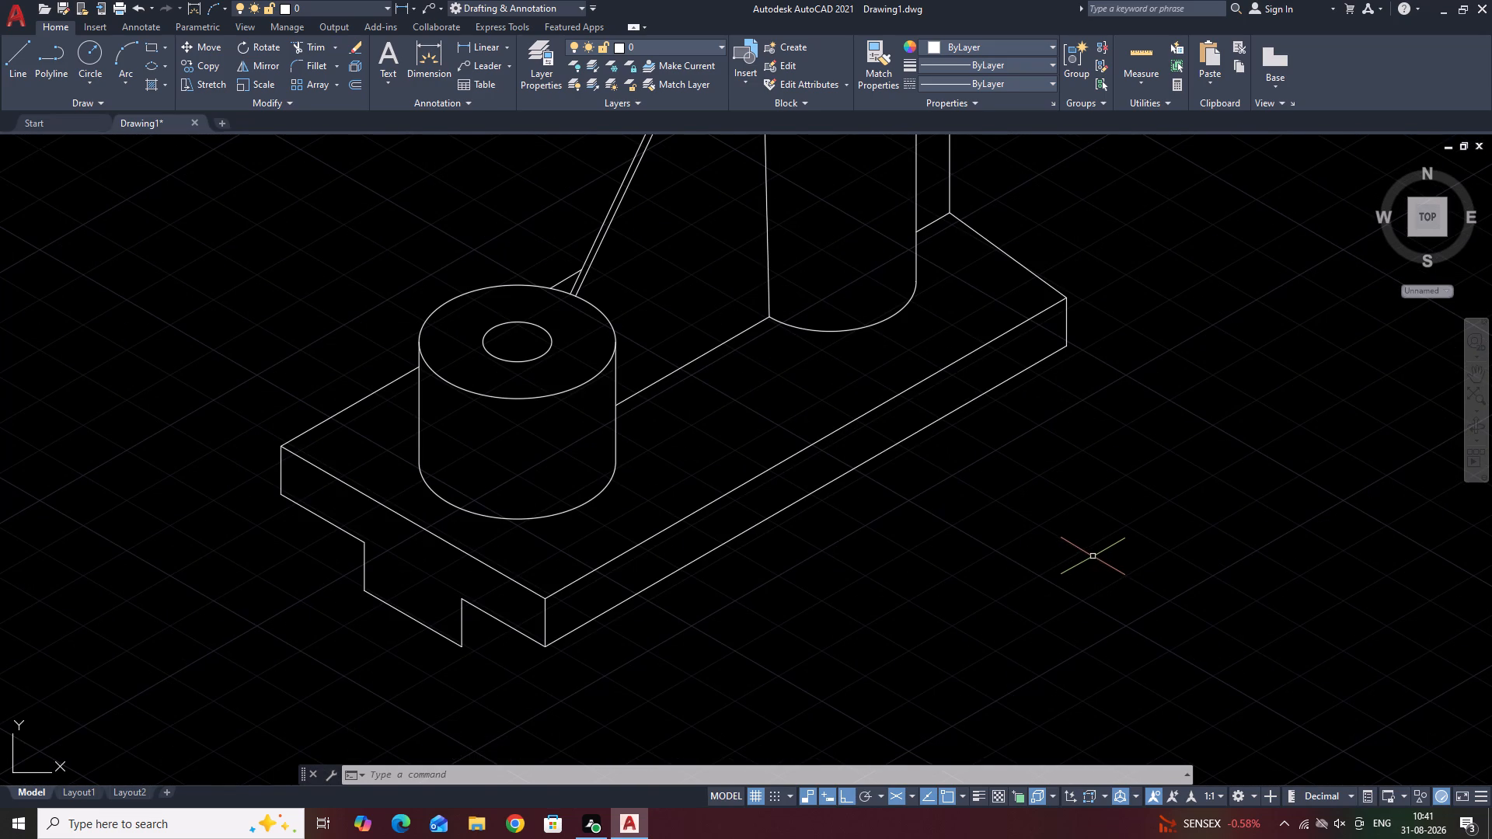
scroll(1093, 561, "down", 2)
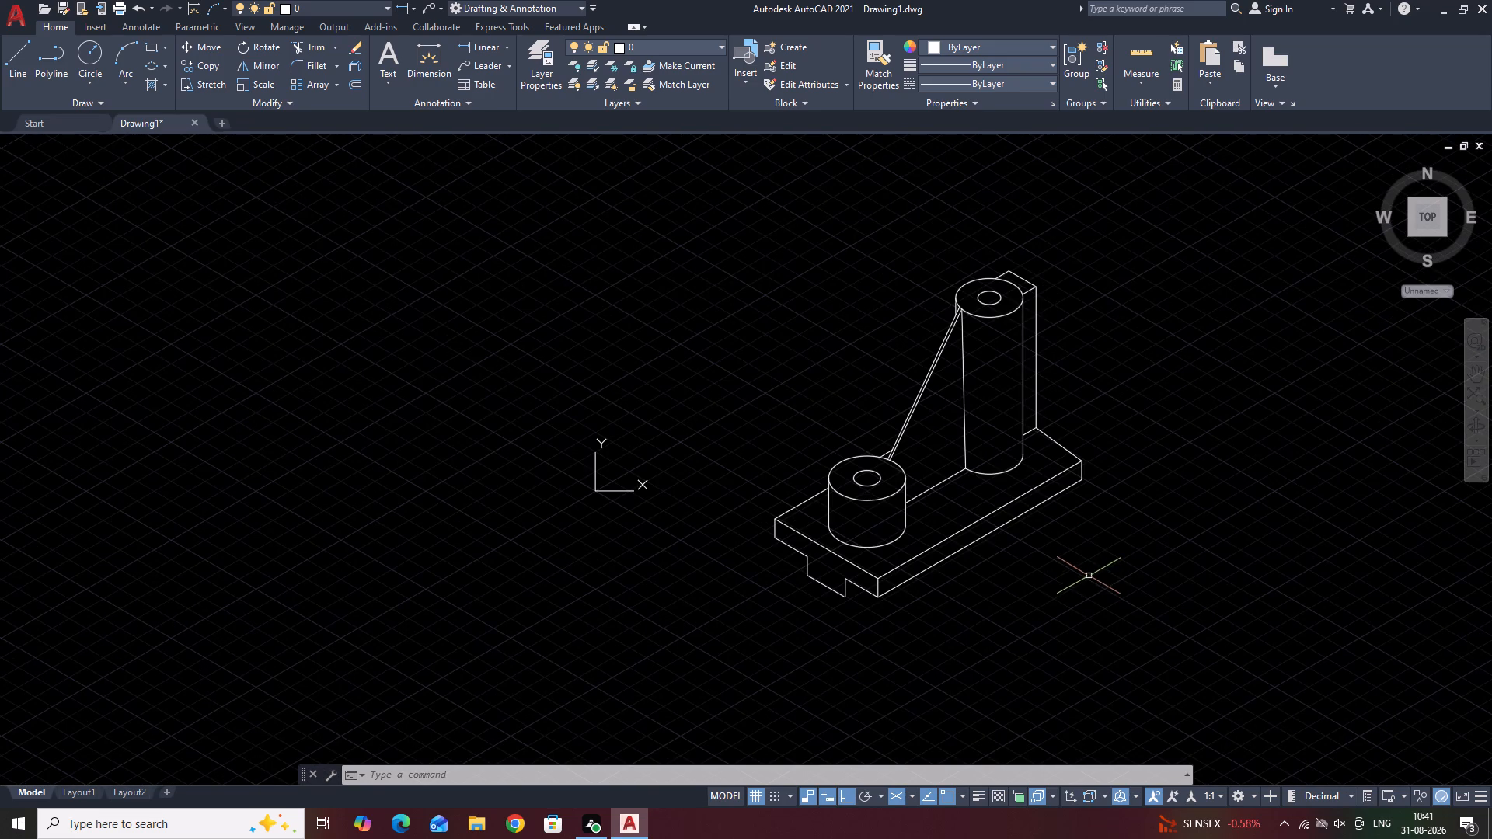
left_click(510, 45)
left_click(515, 100)
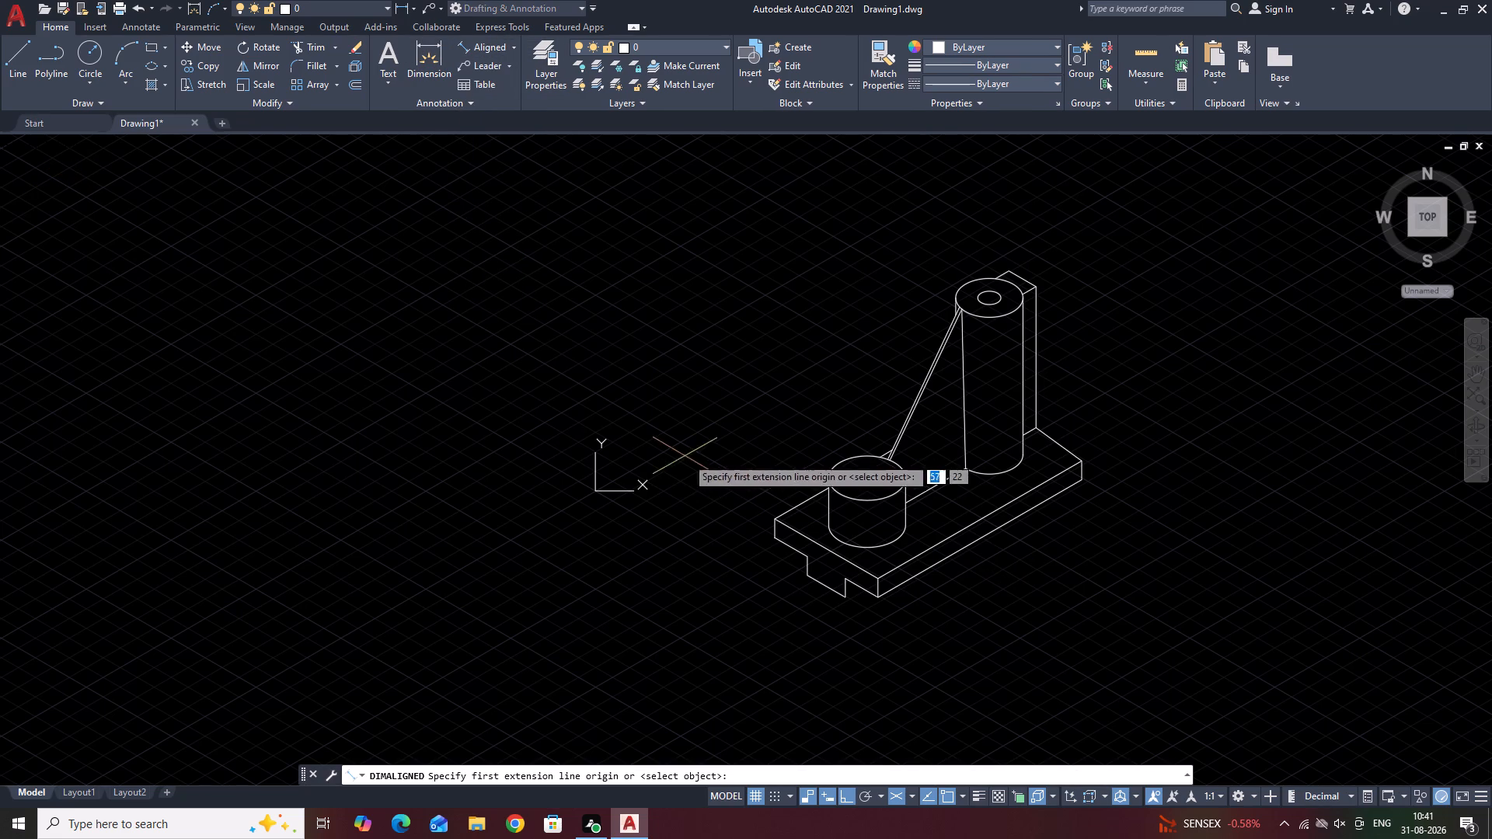
middle_click_drag(839, 597, 745, 500)
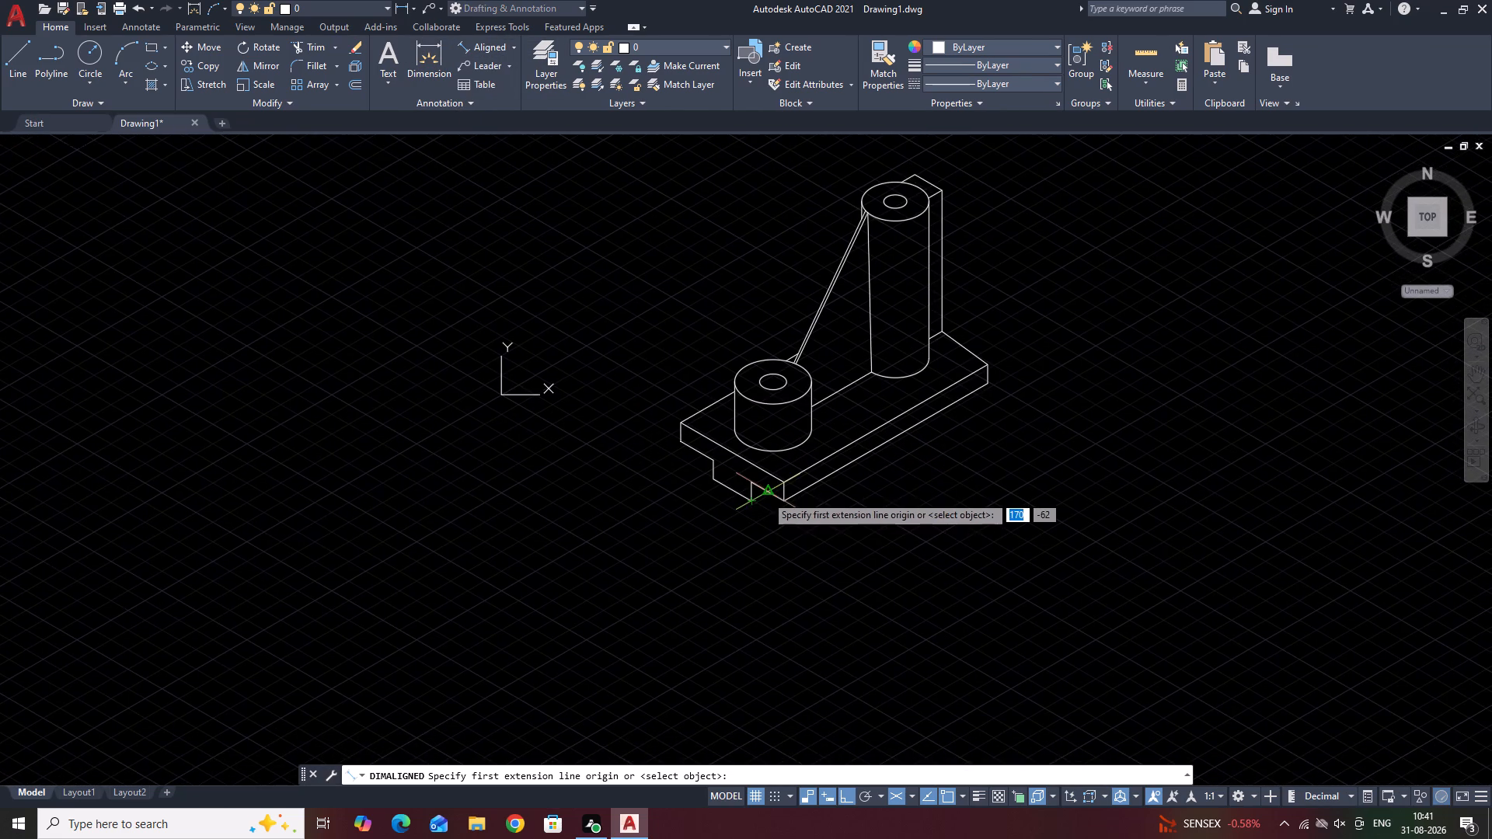
scroll(766, 495, "up", 1)
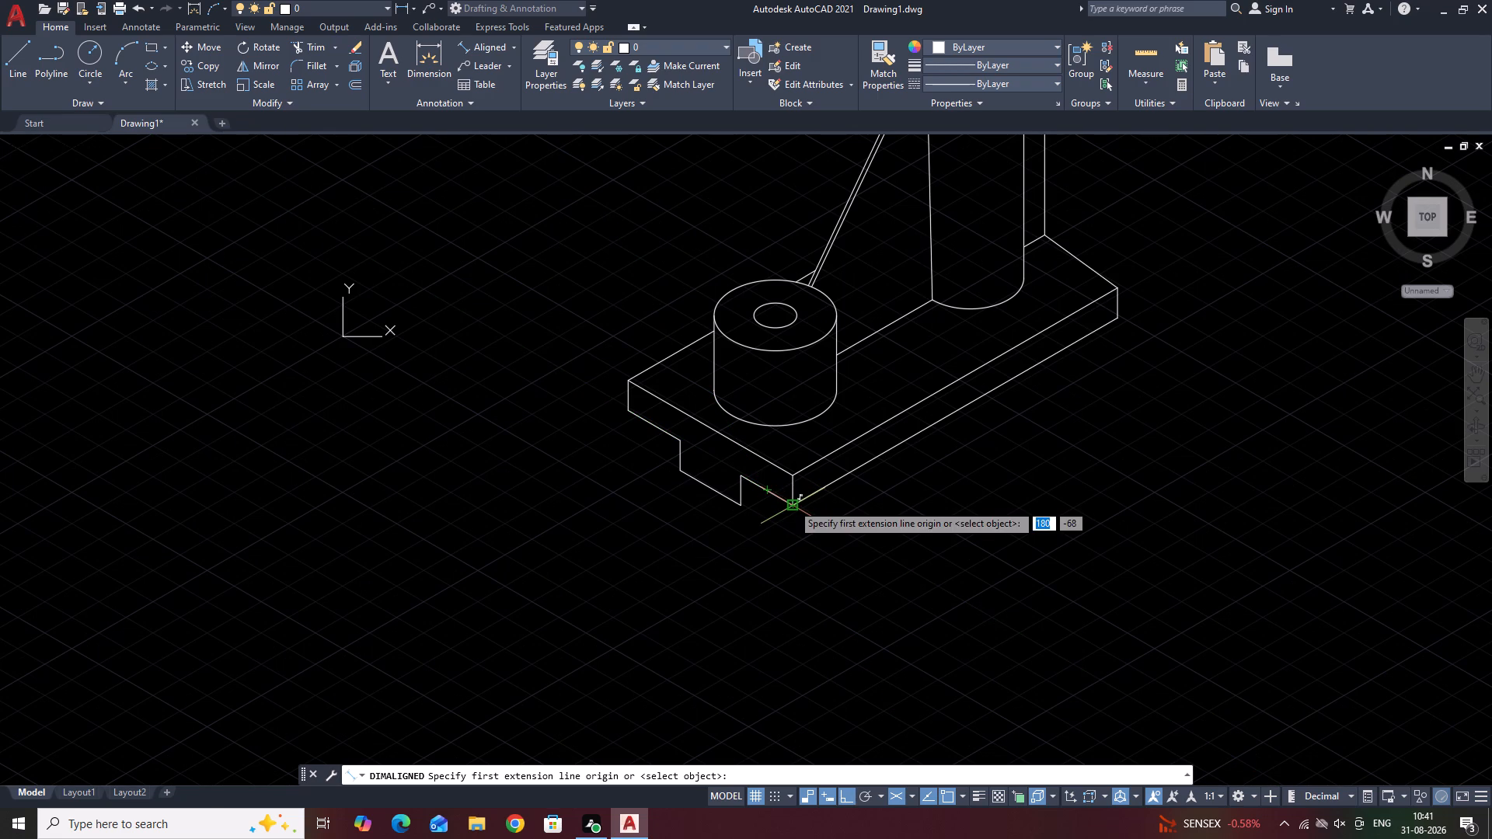
left_click(792, 503)
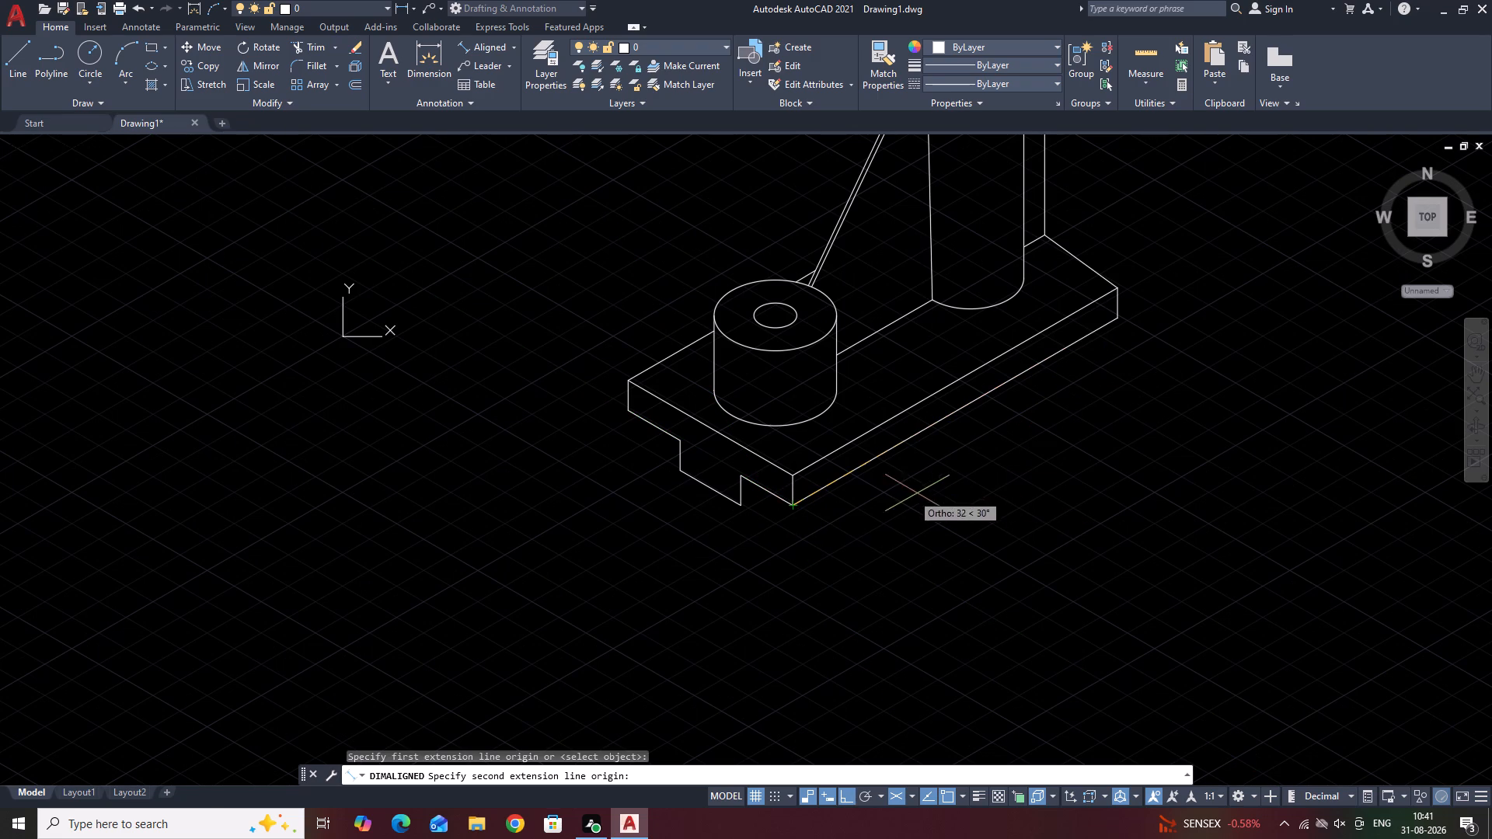
left_click(1119, 316)
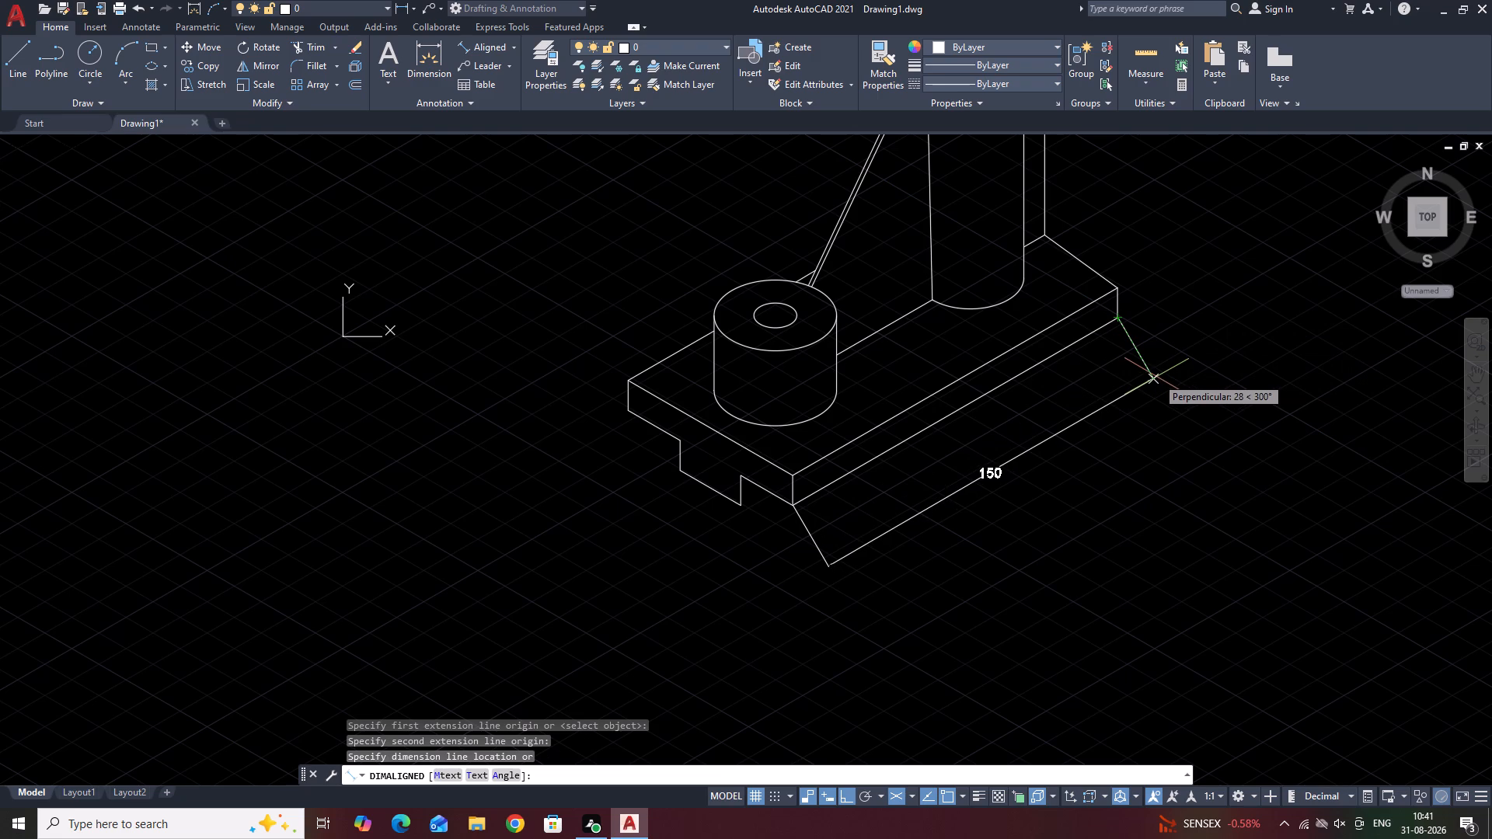
key("Escape")
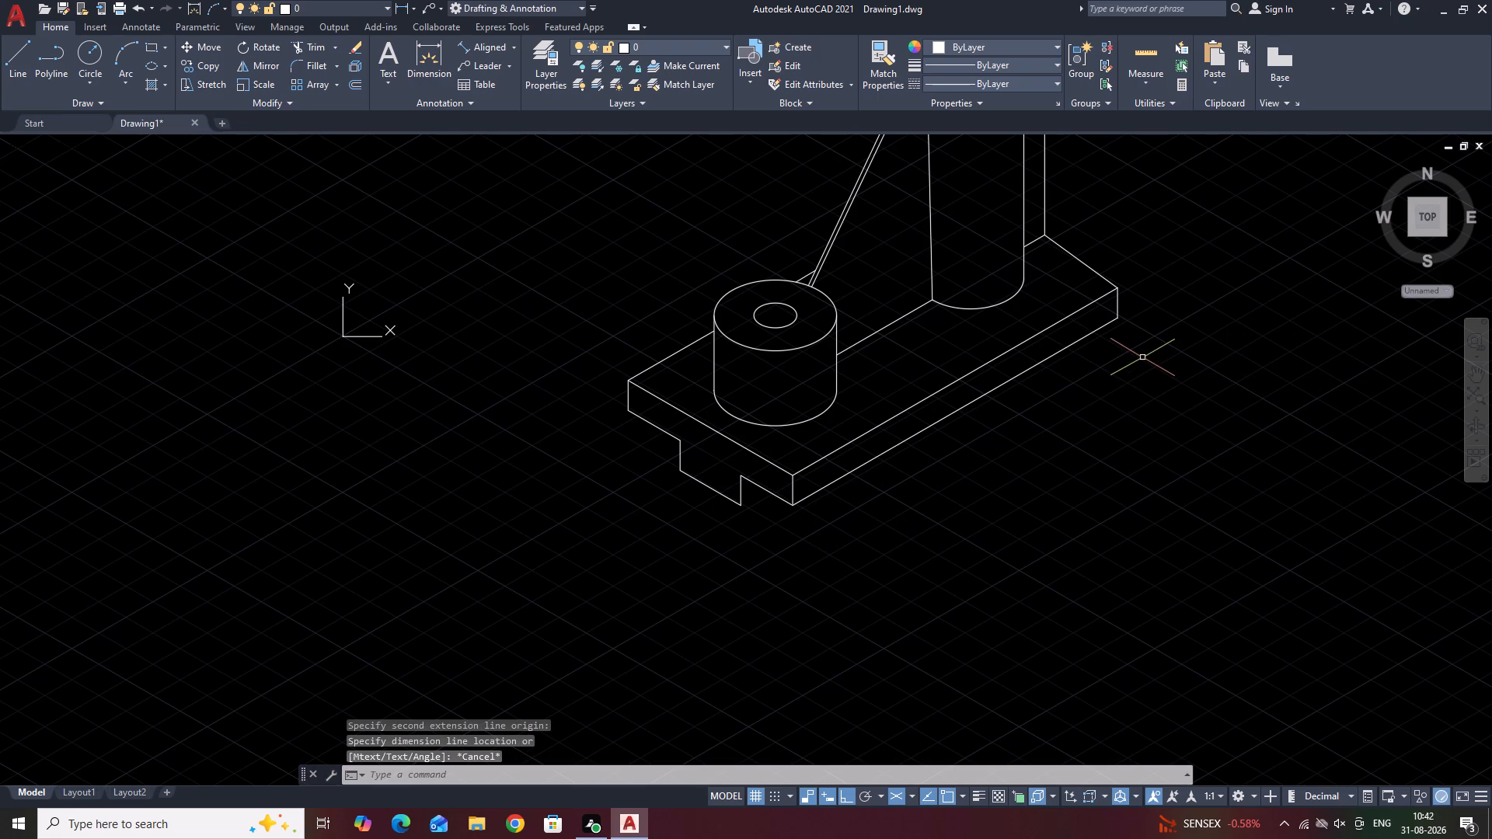
scroll(1165, 339, "down", 1)
middle_click_drag(1219, 340, 1139, 440)
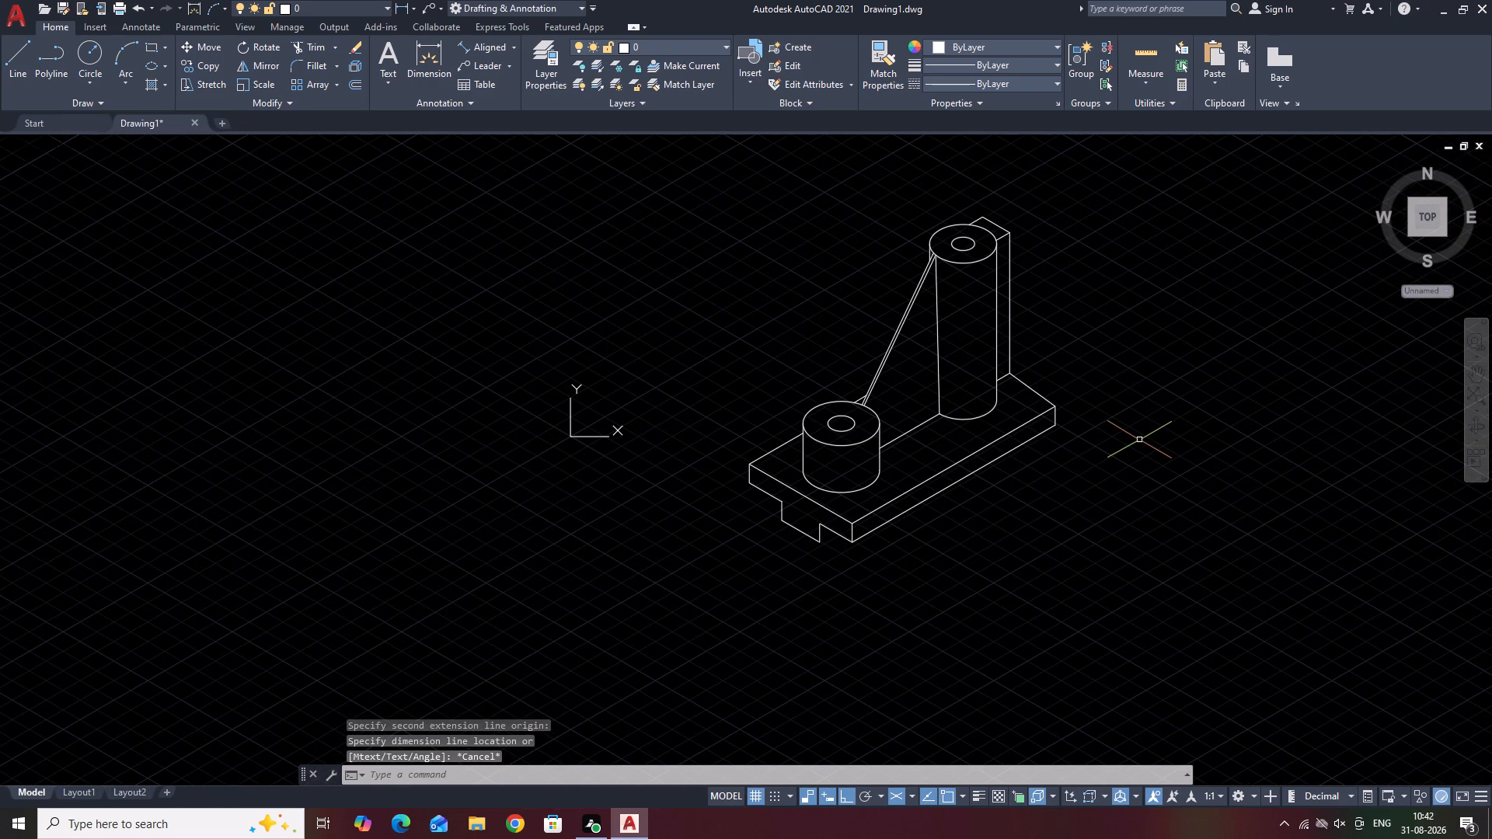
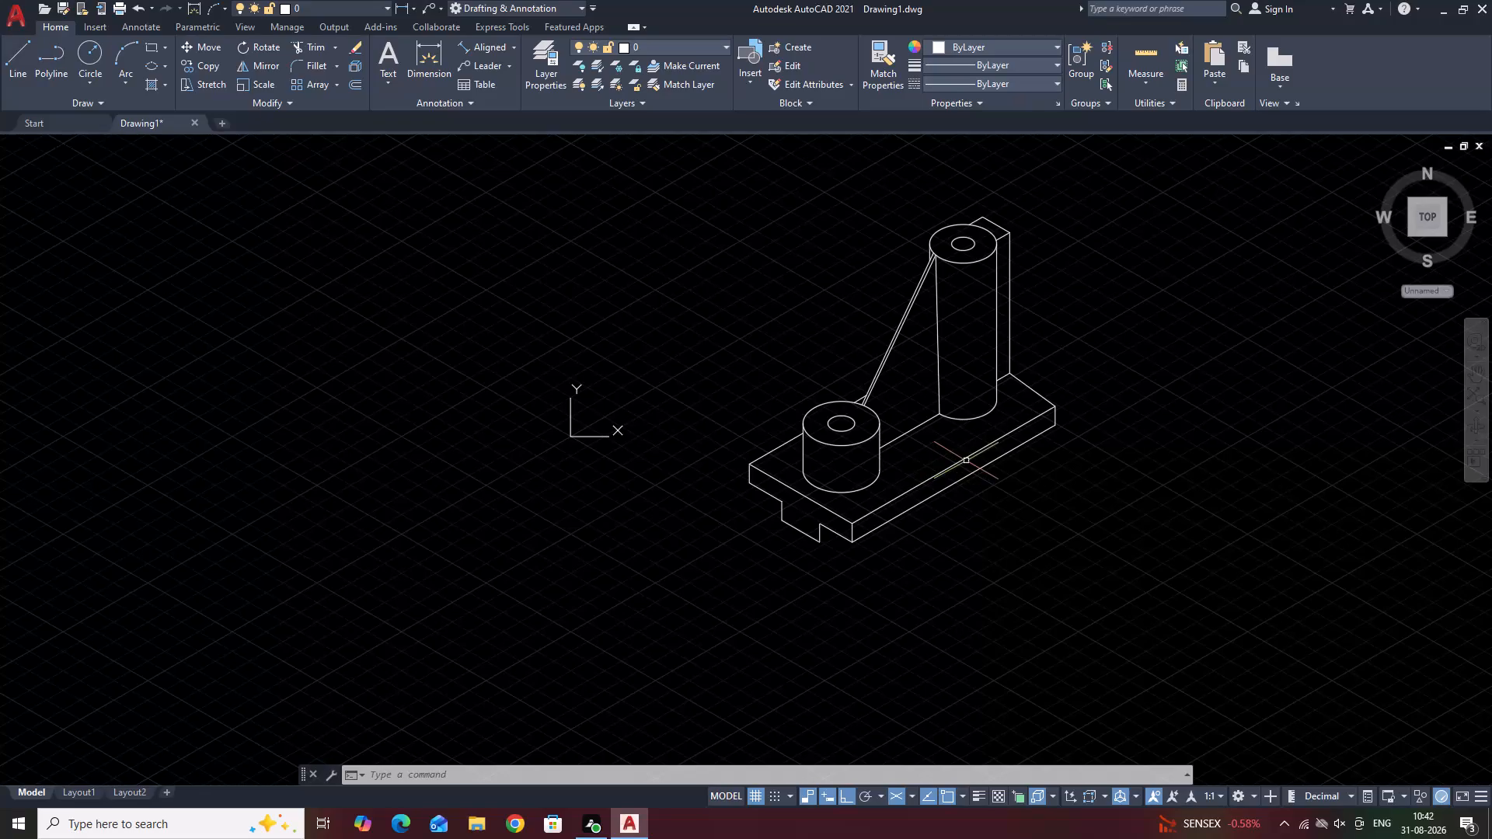
Check the gap between the rib's two sloping lines partway along with an aligned dimension preview, without placing it.
scroll(869, 364, "up", 2)
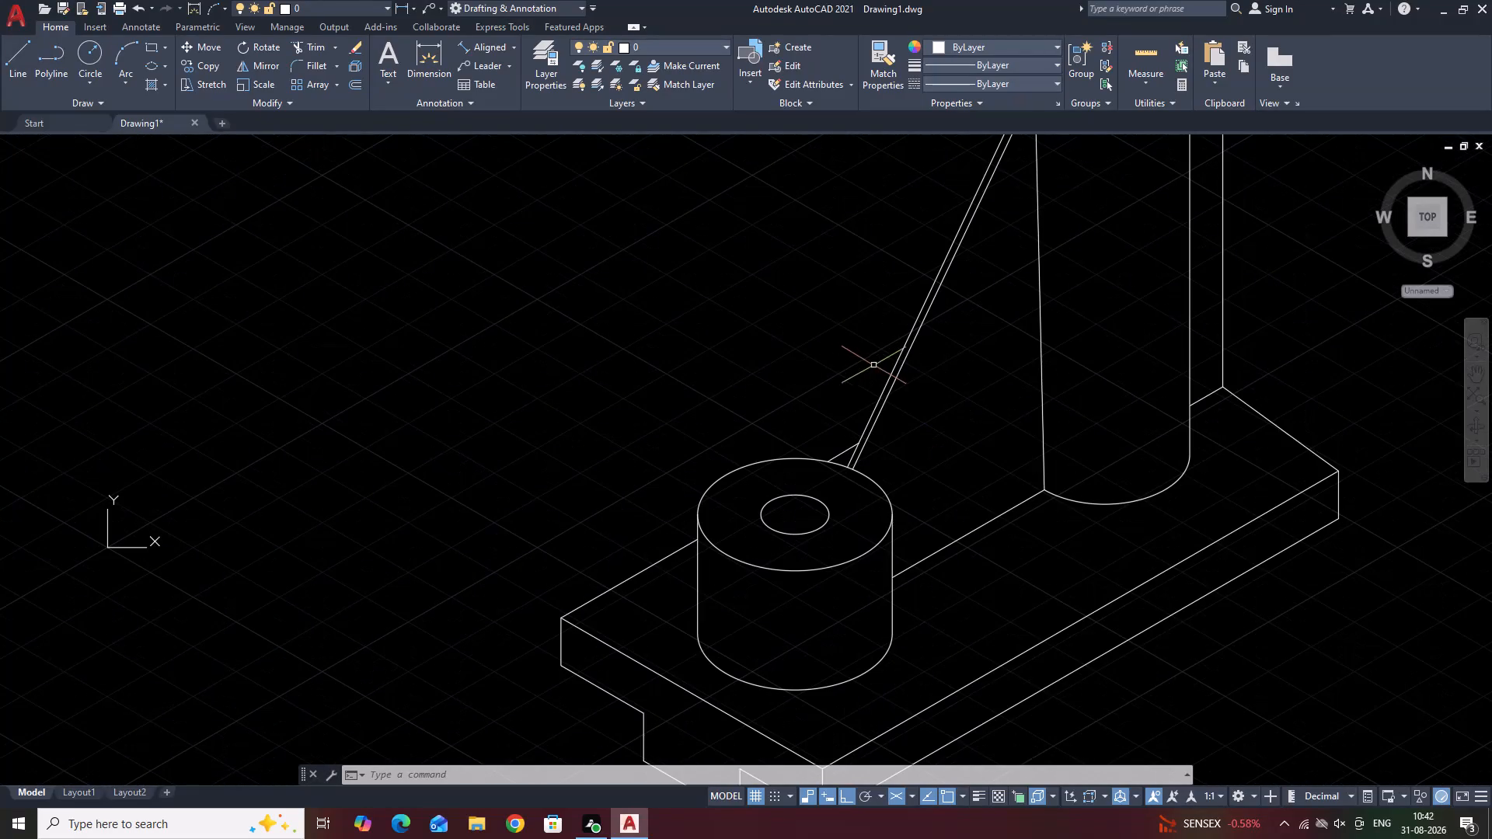
middle_click_drag(942, 388, 896, 572)
scroll(896, 571, "down", 1)
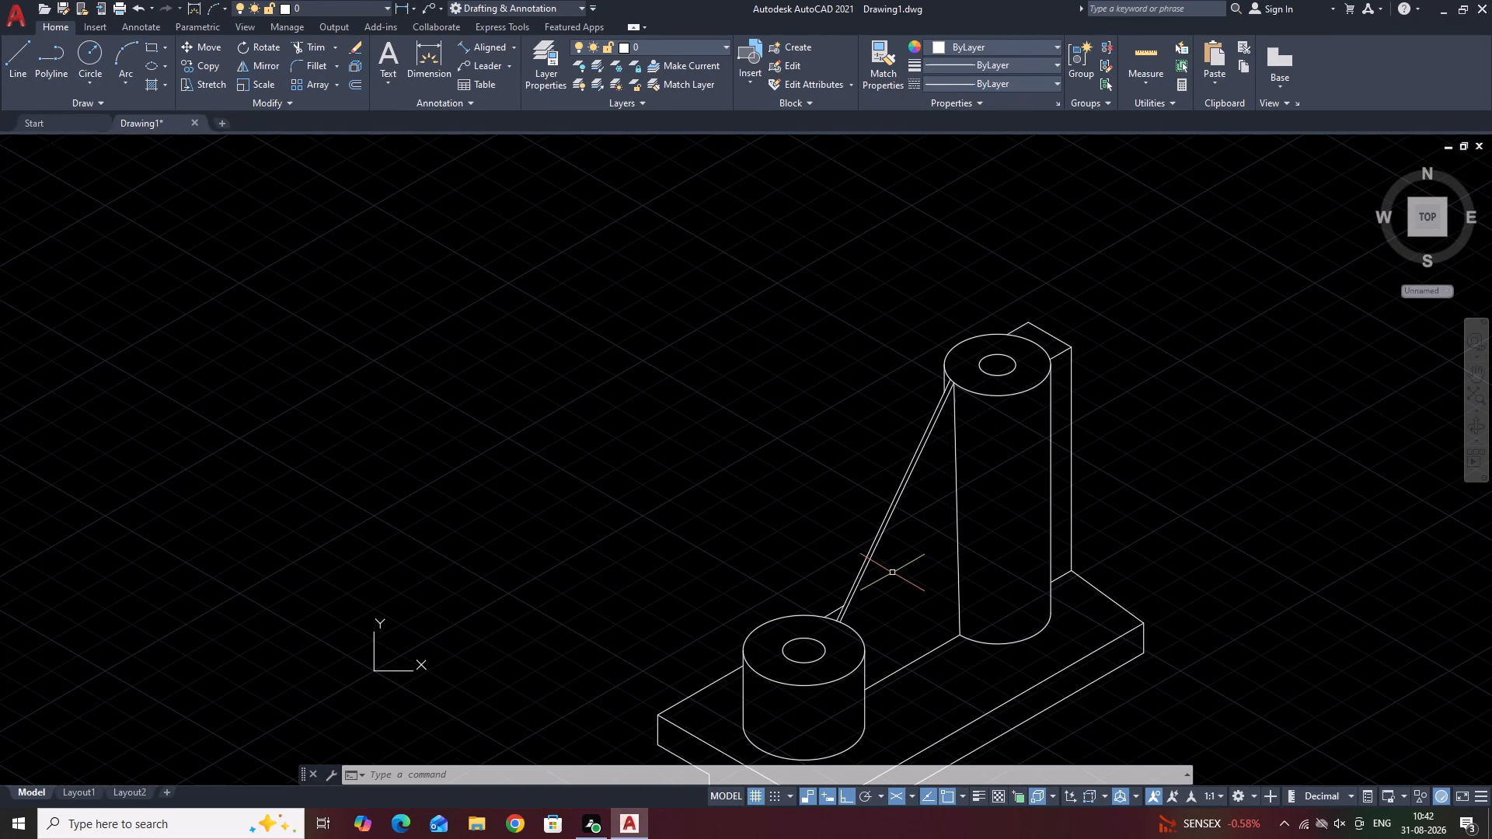
scroll(892, 573, "up", 1)
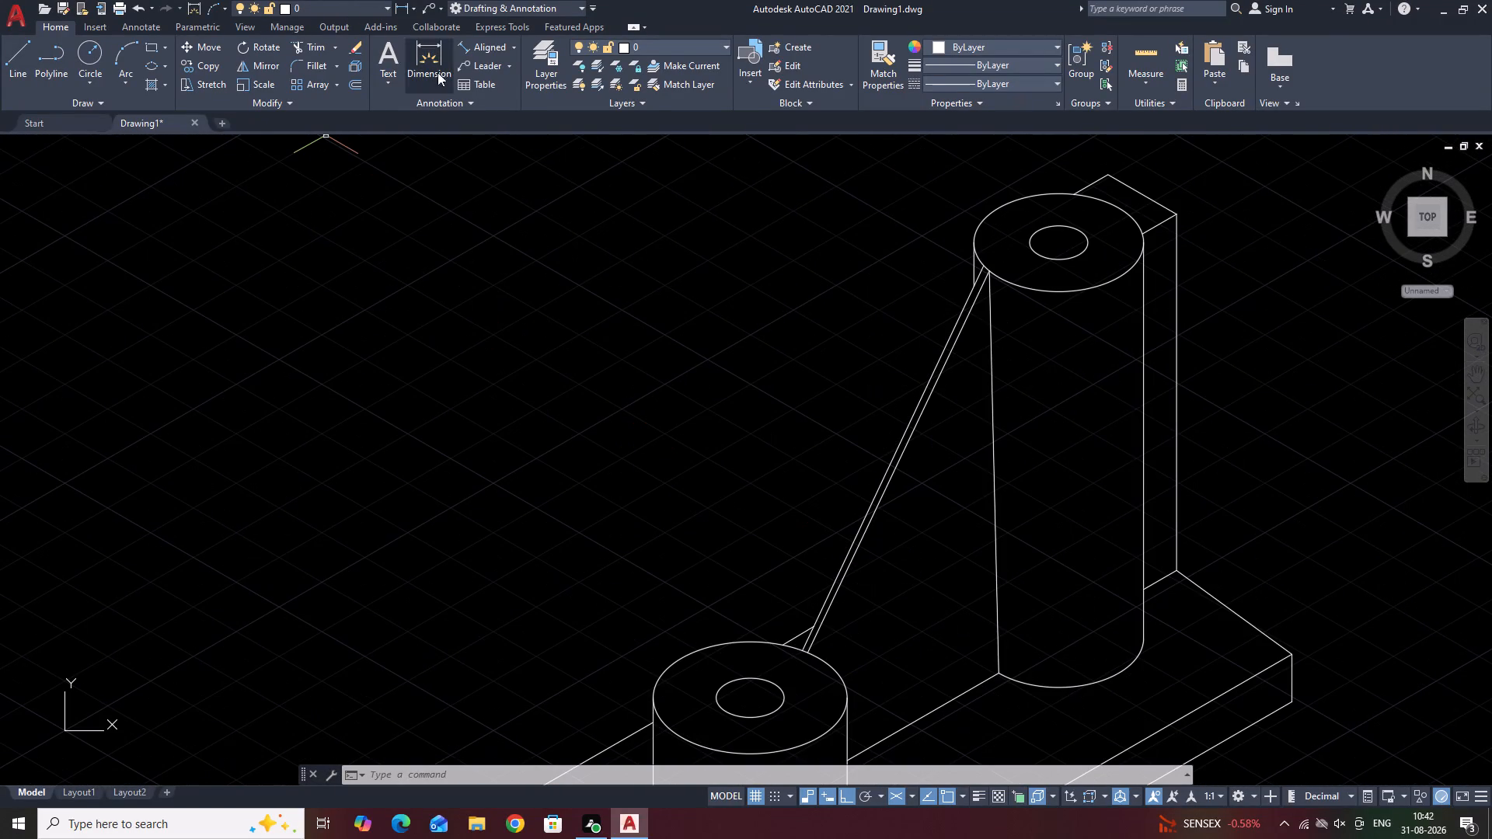
left_click(493, 47)
scroll(953, 531, "up", 2)
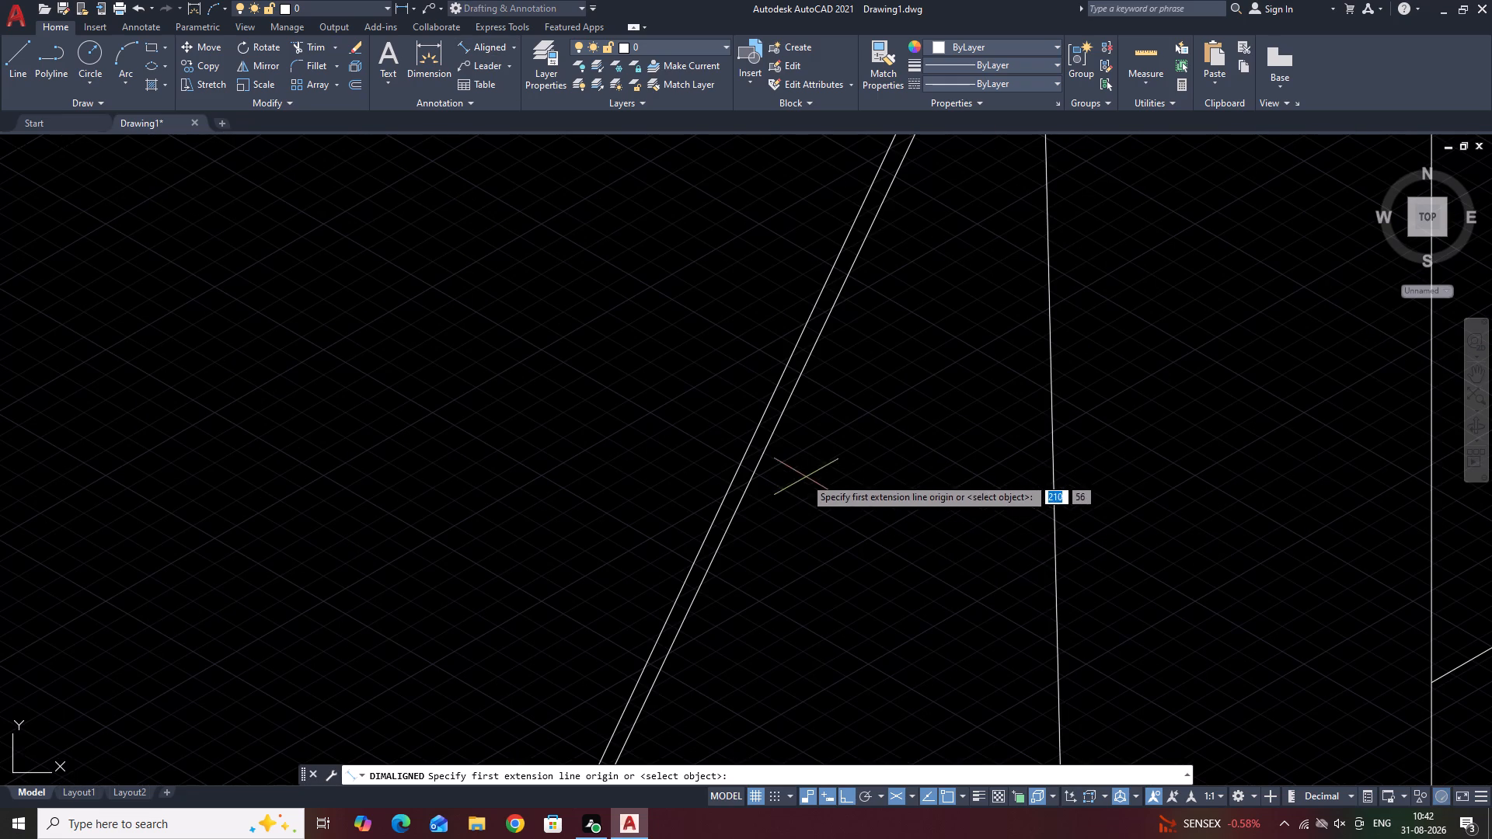
left_click(730, 473)
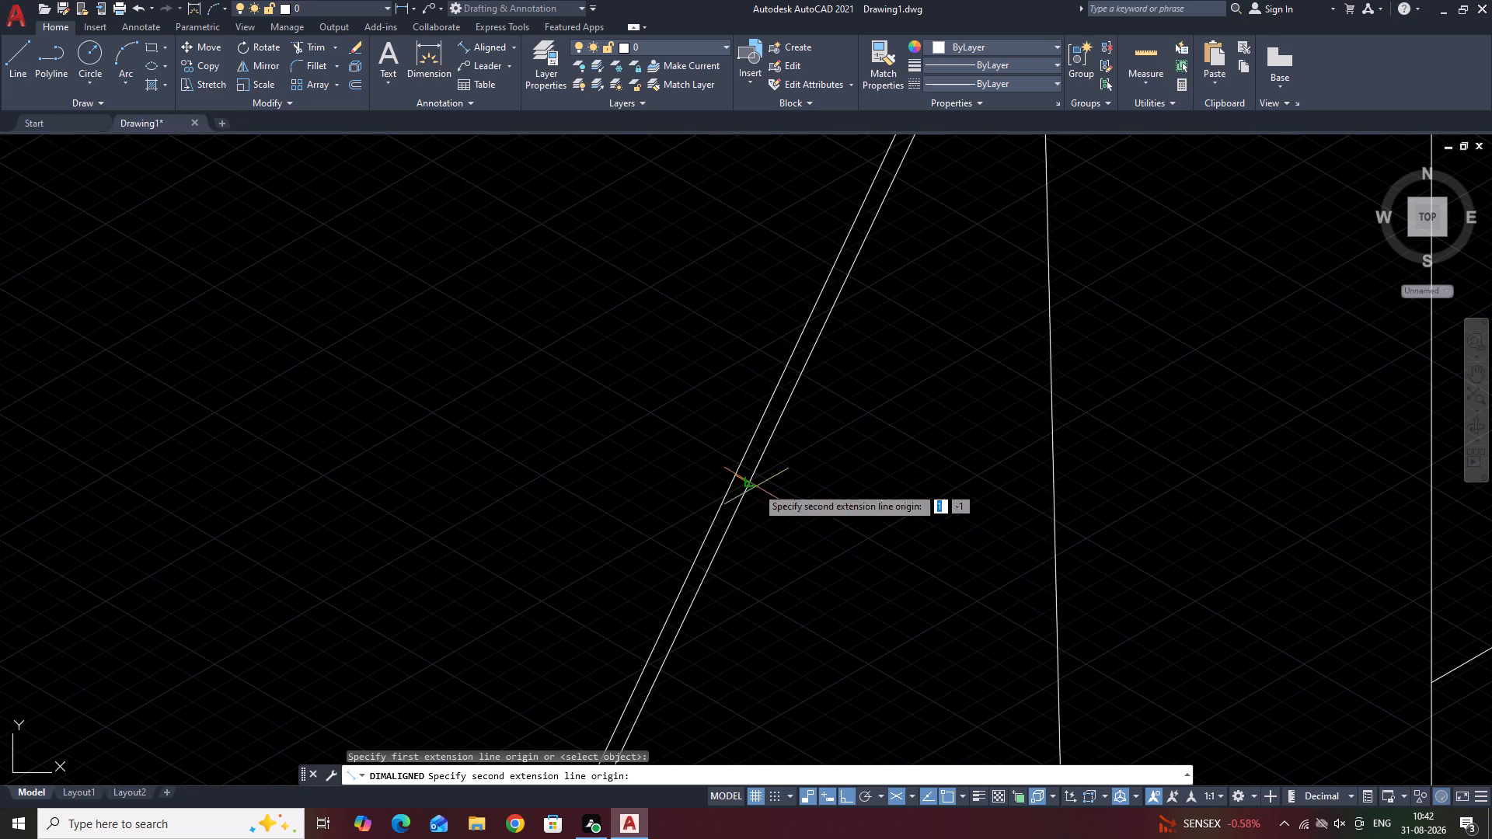
left_click(752, 486)
scroll(751, 485, "up", 1)
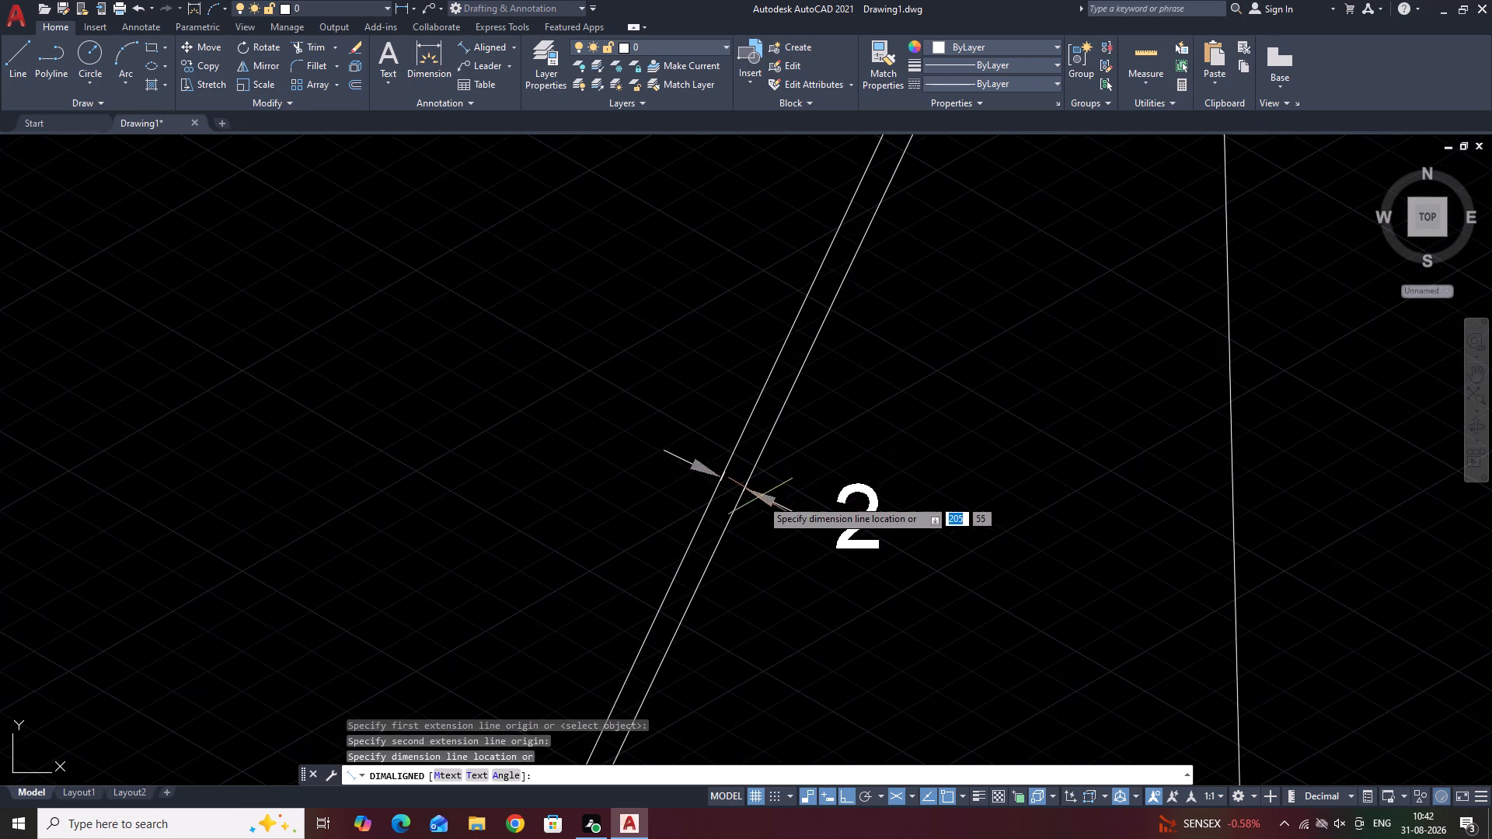
key("Escape")
Check the gap between the upper ends of the rib's two lines on the tall cylinder's rim, without placing a dimension.
scroll(932, 350, "down", 3)
middle_click_drag(971, 347, 971, 348)
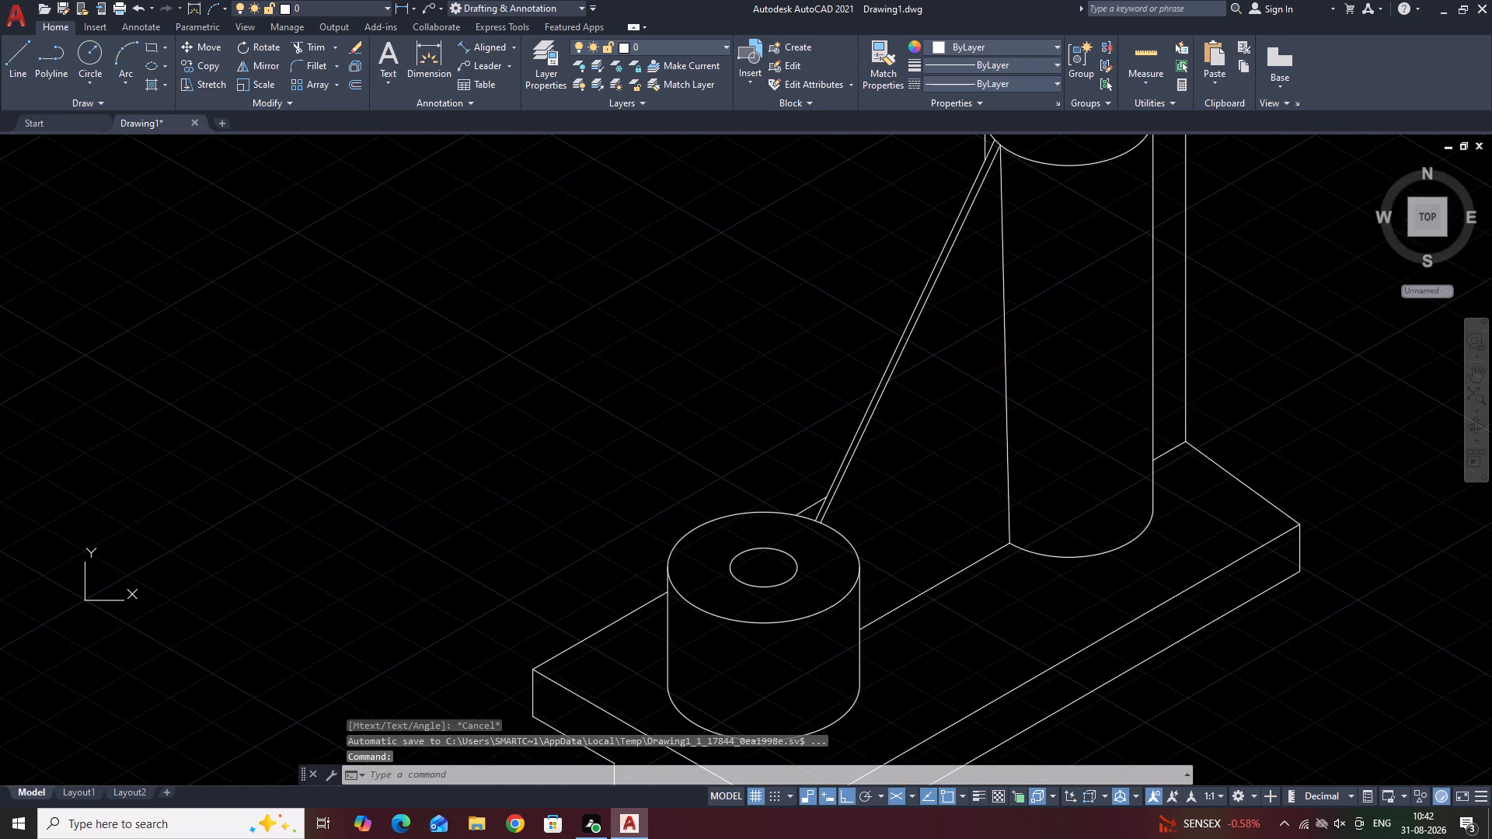
middle_click_drag(971, 348, 926, 484)
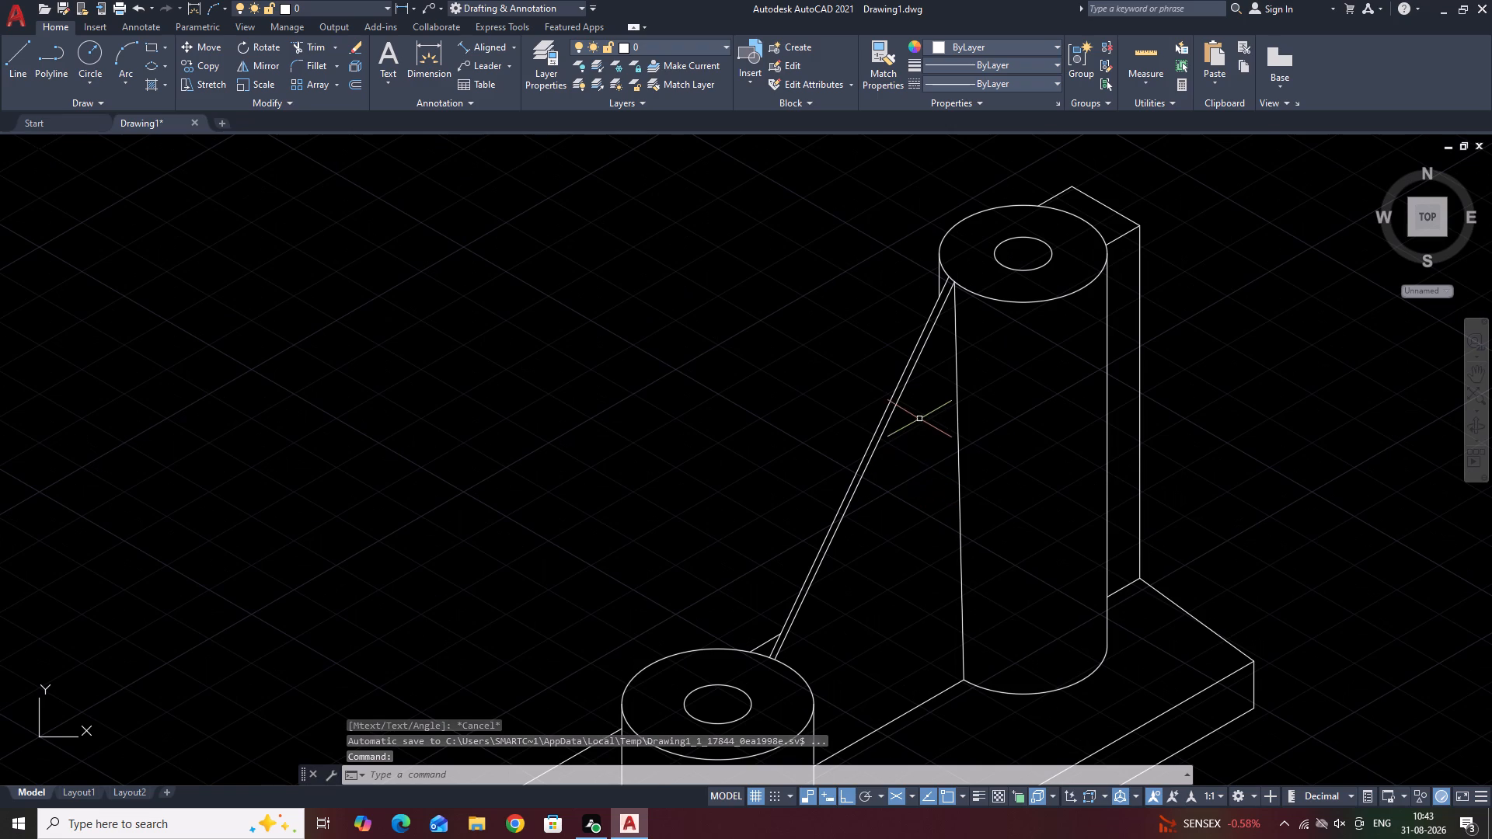
scroll(921, 419, "up", 1)
scroll(979, 331, "up", 1)
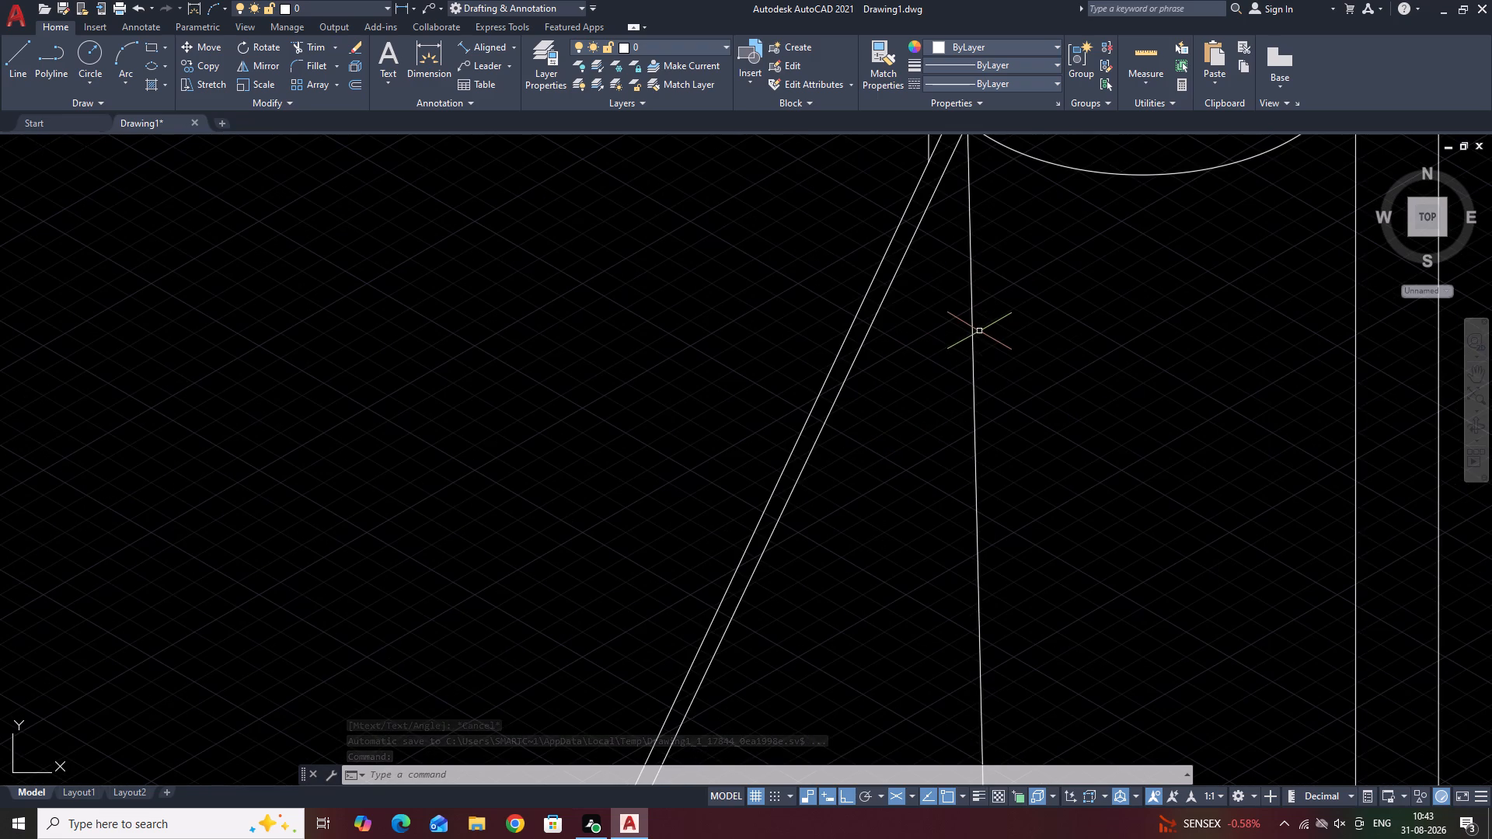
middle_click_drag(957, 290, 836, 547)
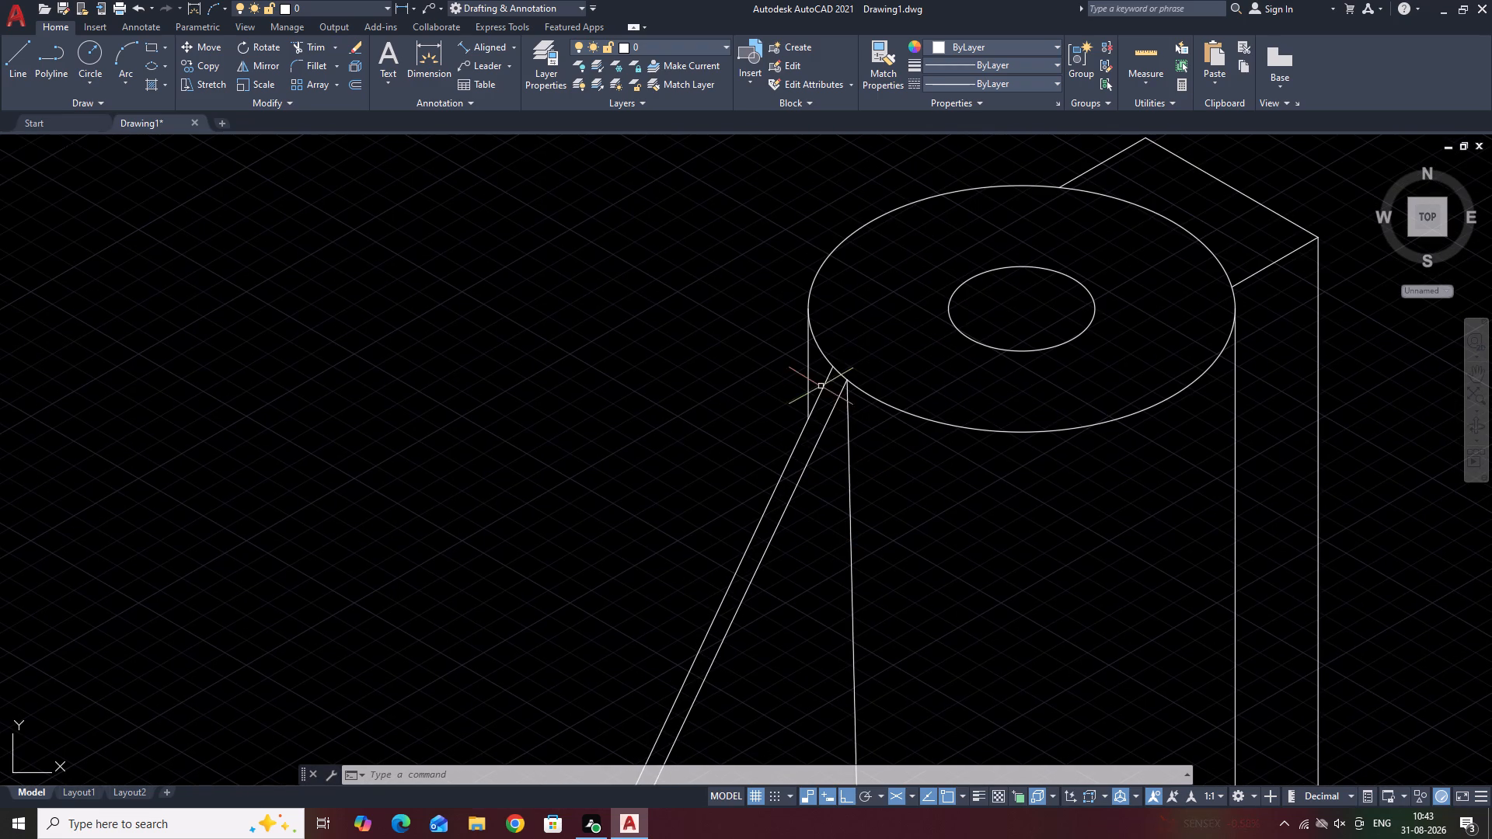
key("space")
scroll(832, 371, "up", 2)
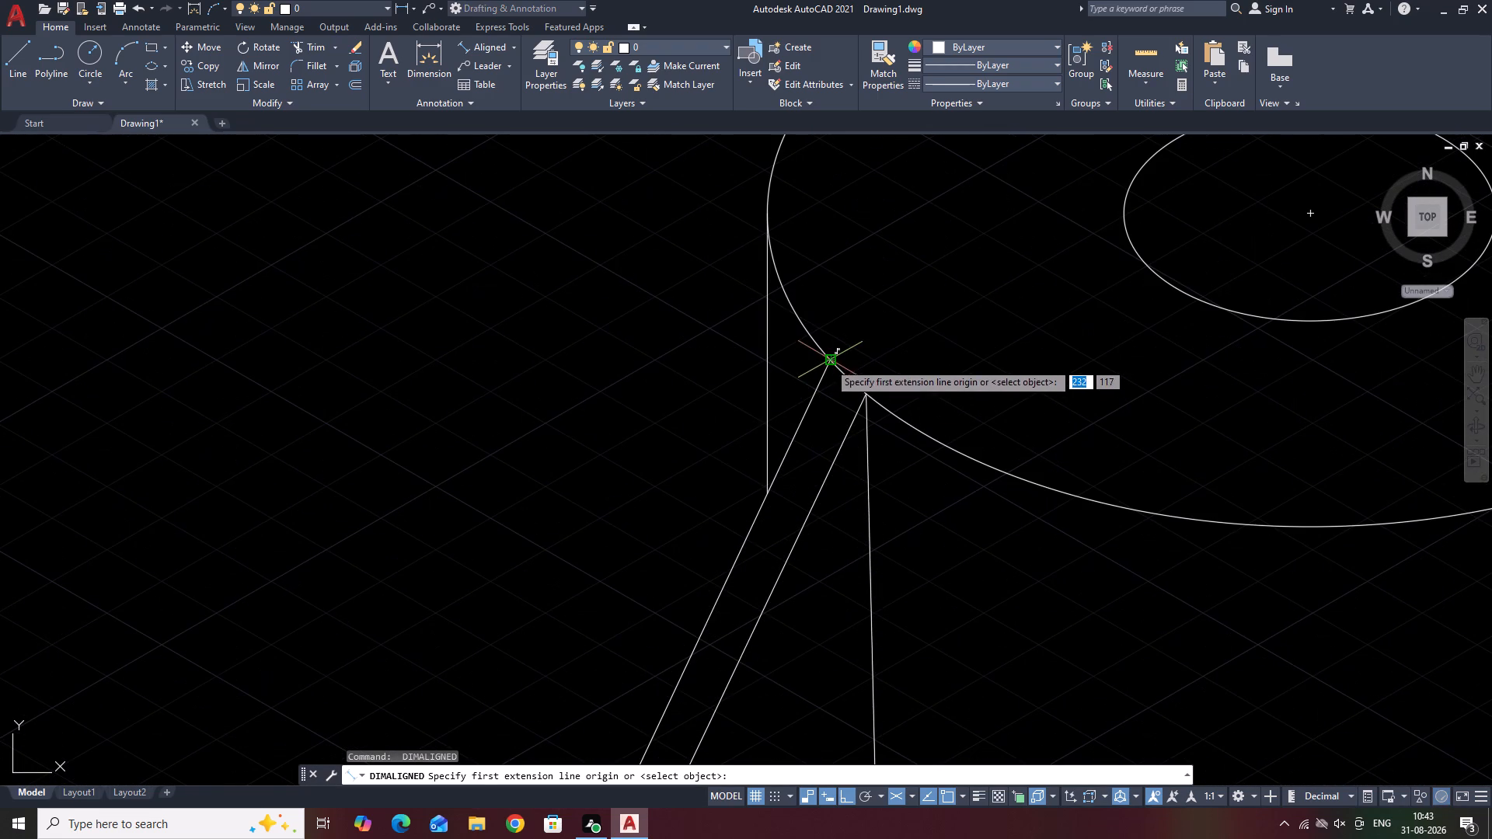
left_click(828, 362)
left_click(869, 393)
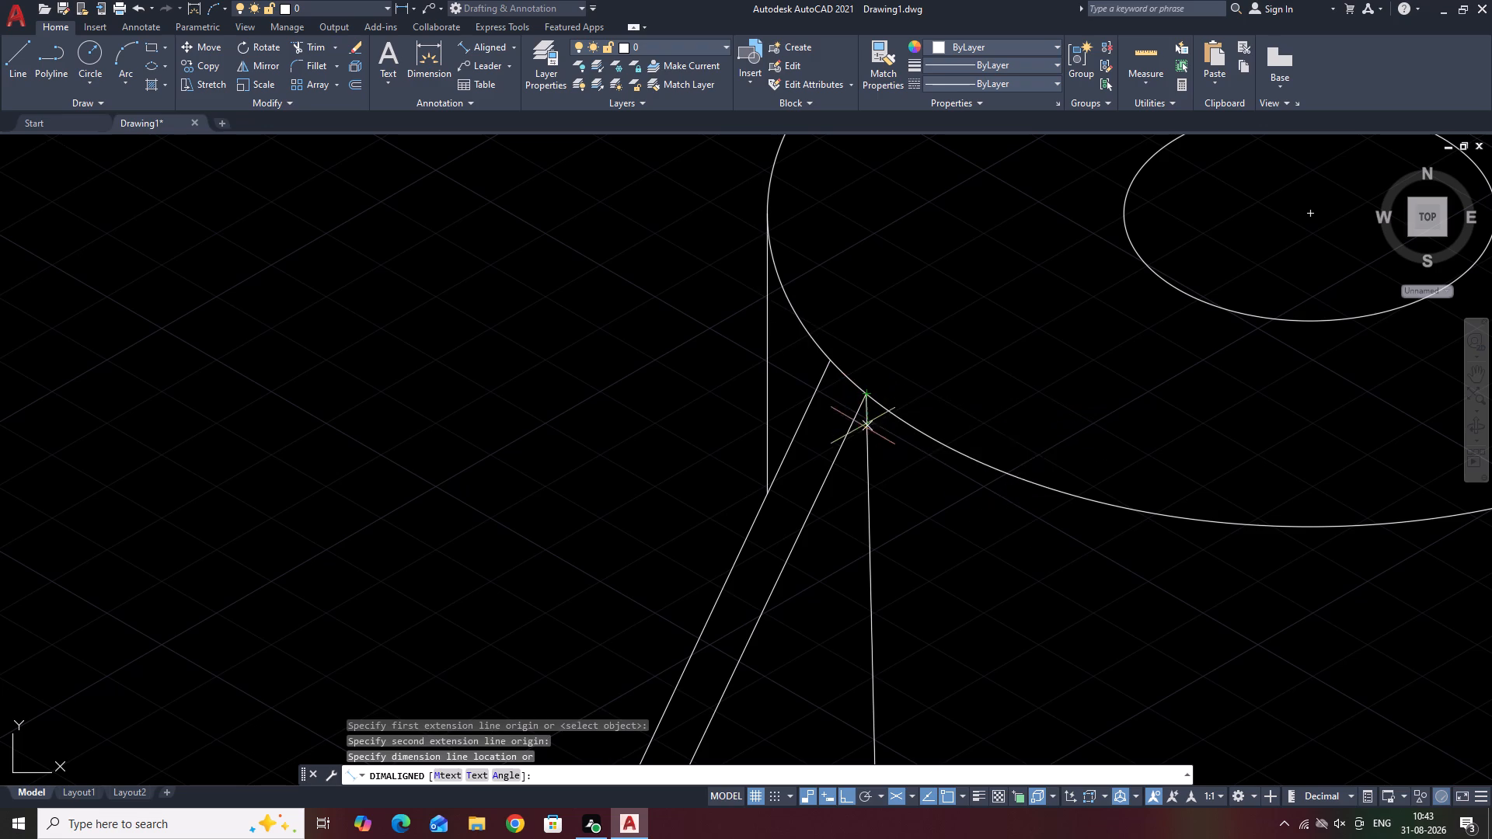
key("Escape")
Draw a line at 210° from the centre of the tall cylinder's top hole to just beyond its outer rim.
scroll(848, 413, "down", 2)
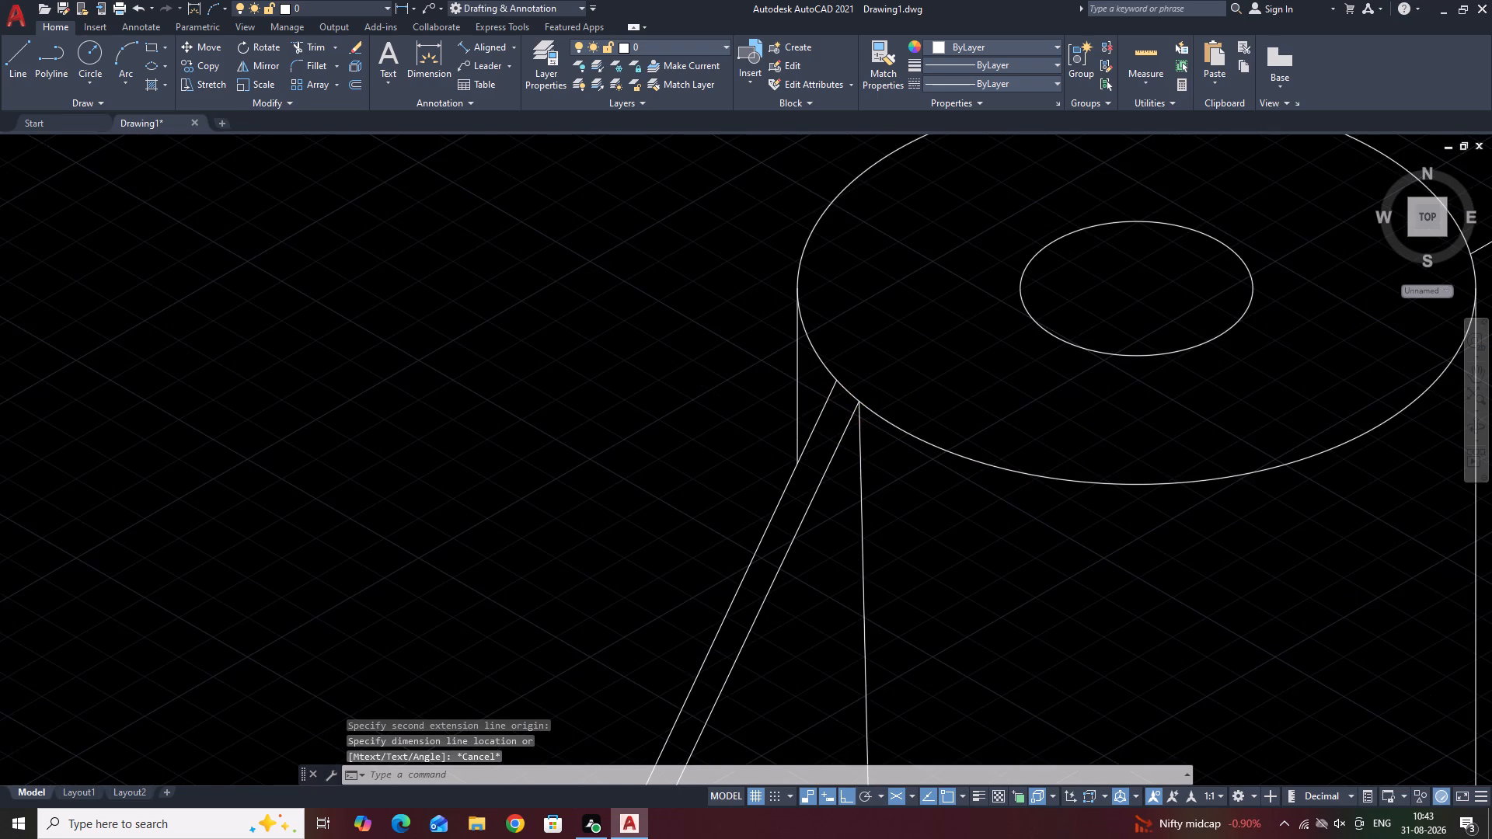
scroll(750, 358, "up", 2)
scroll(867, 446, "down", 3)
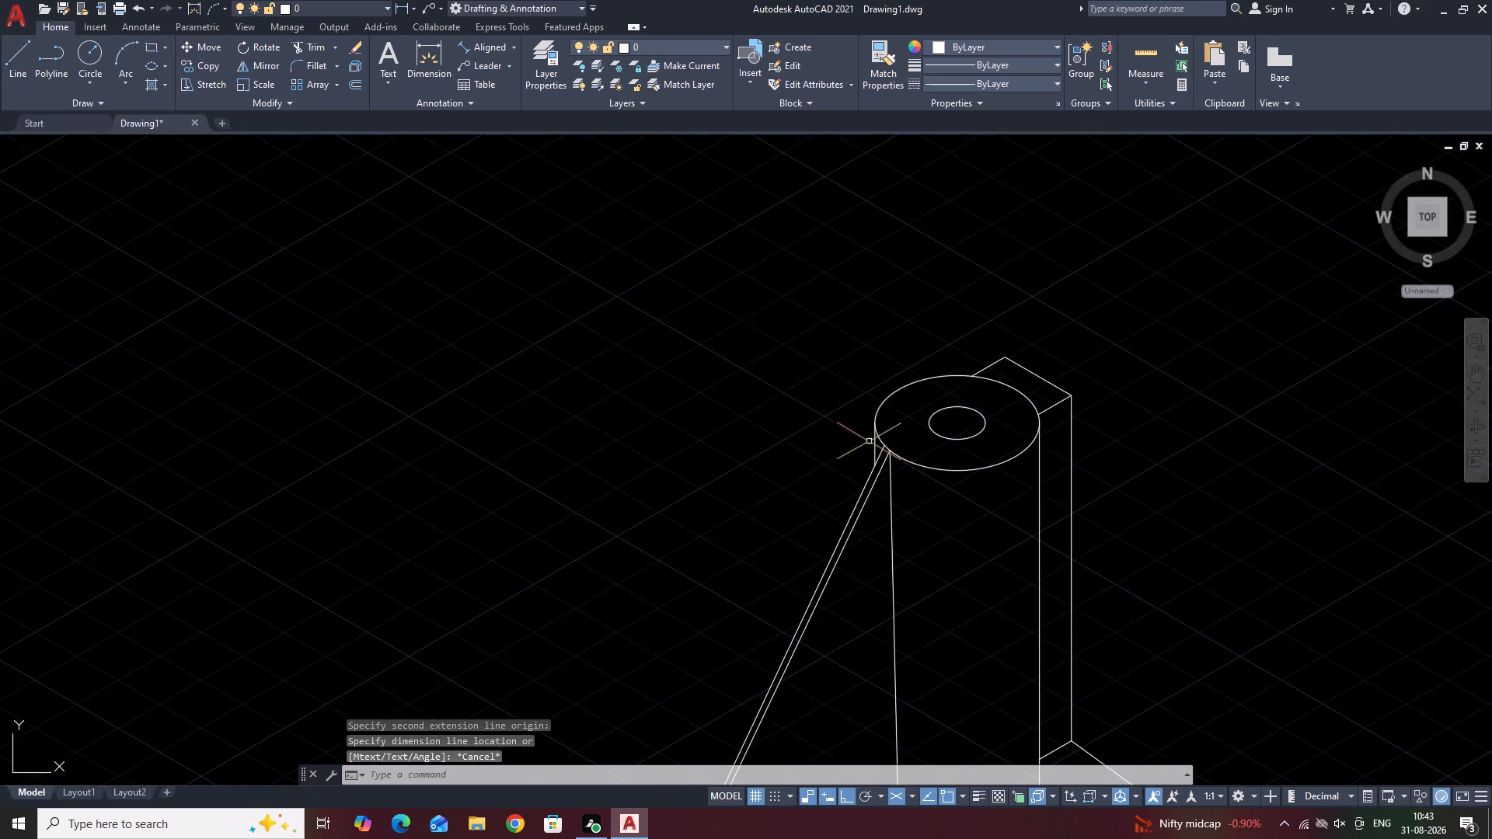
scroll(869, 441, "down", 2)
scroll(1017, 409, "up", 2)
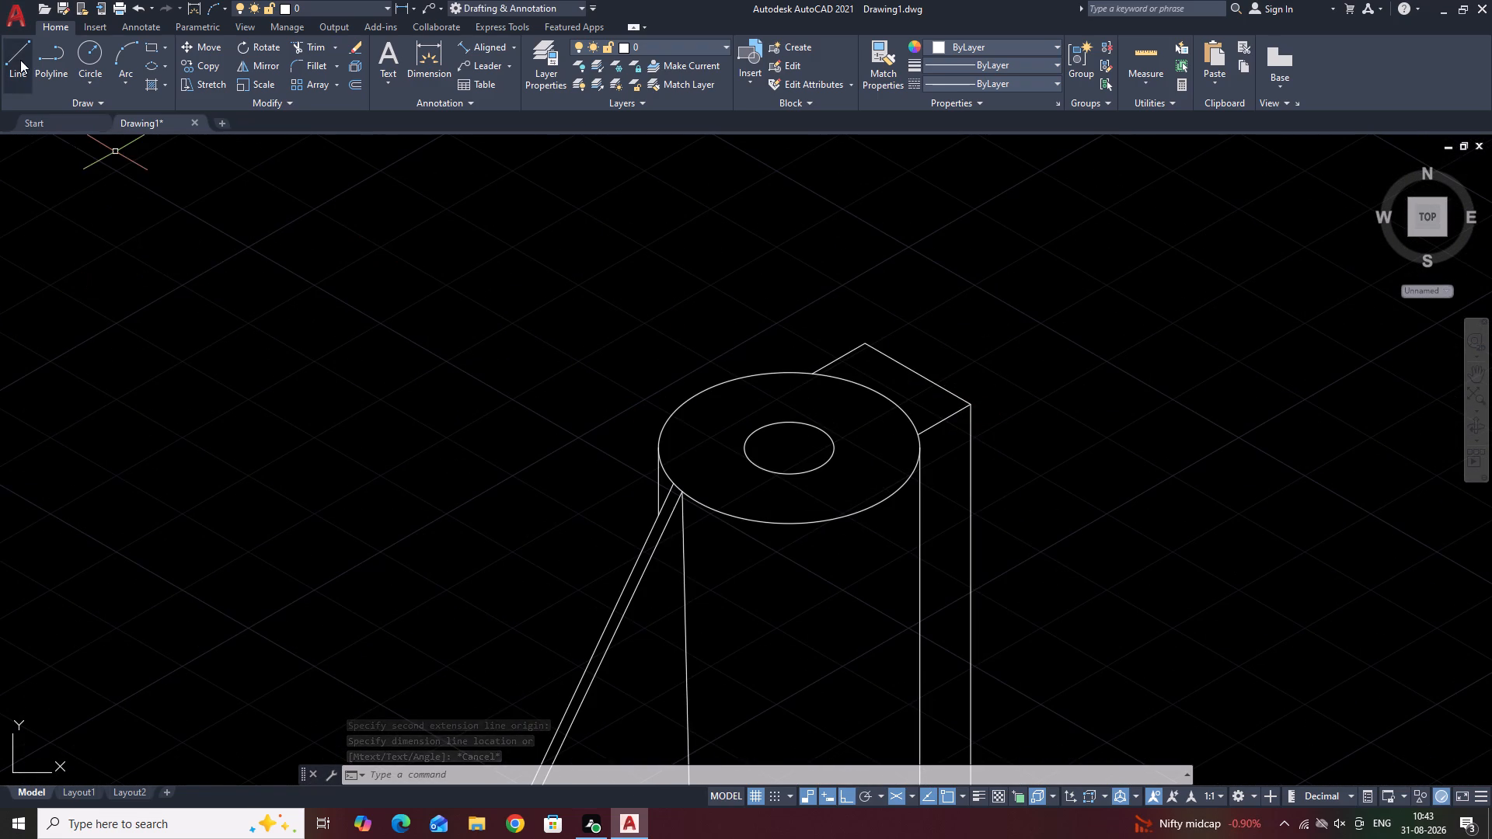
left_click(20, 60)
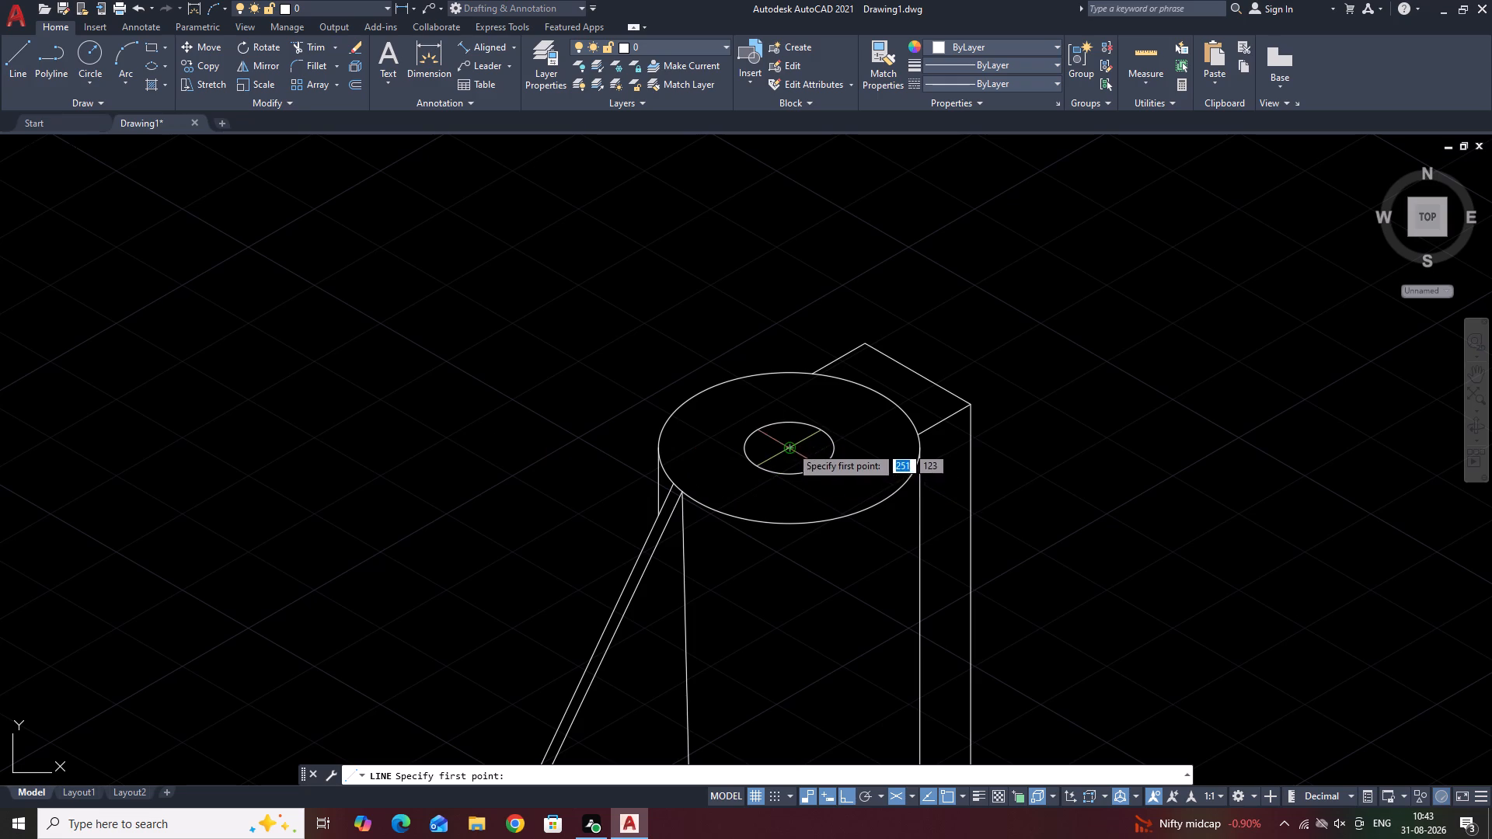
left_click(790, 446)
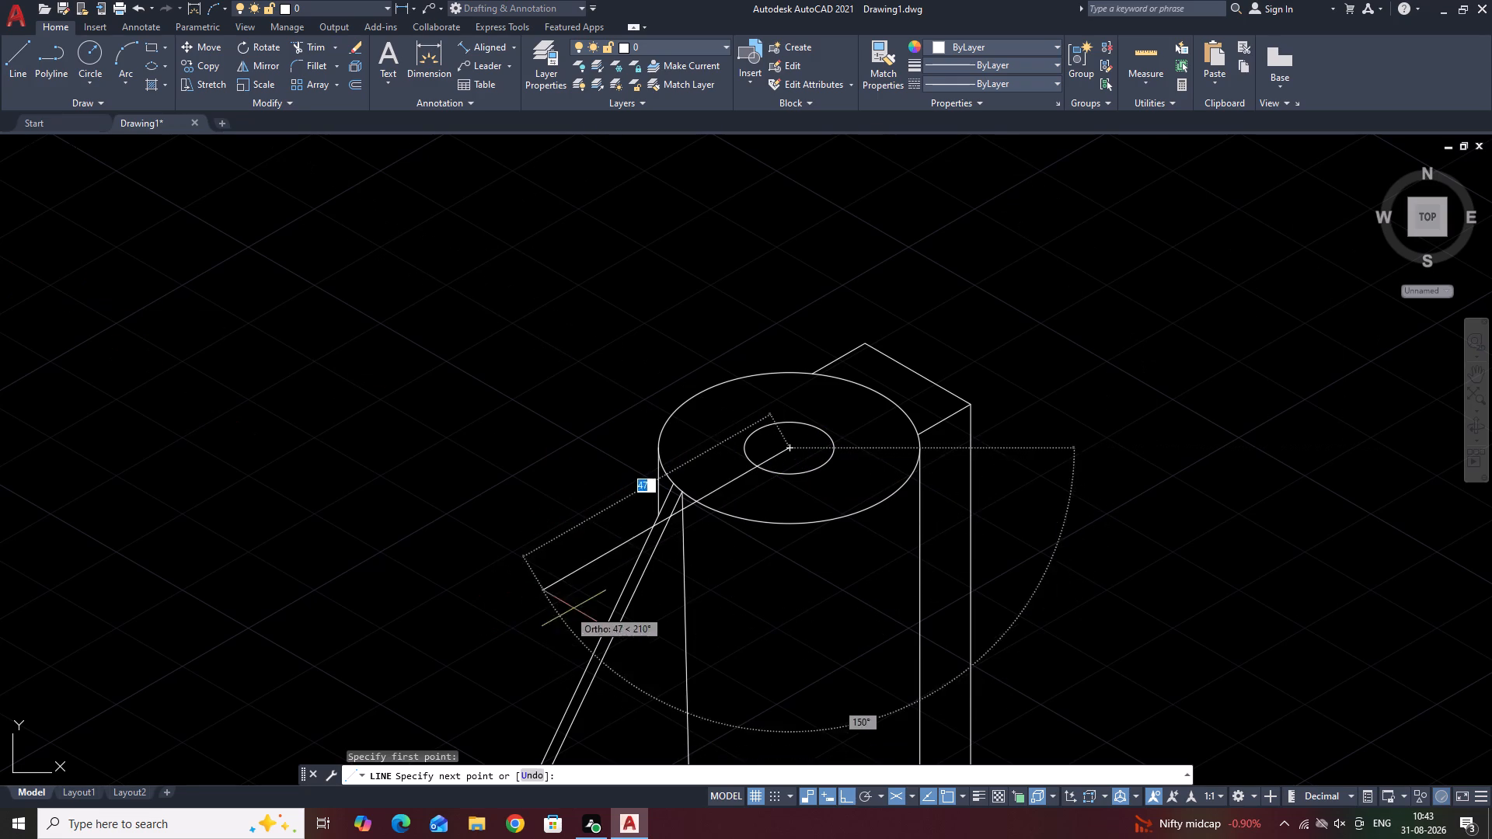
scroll(661, 559, "up", 4)
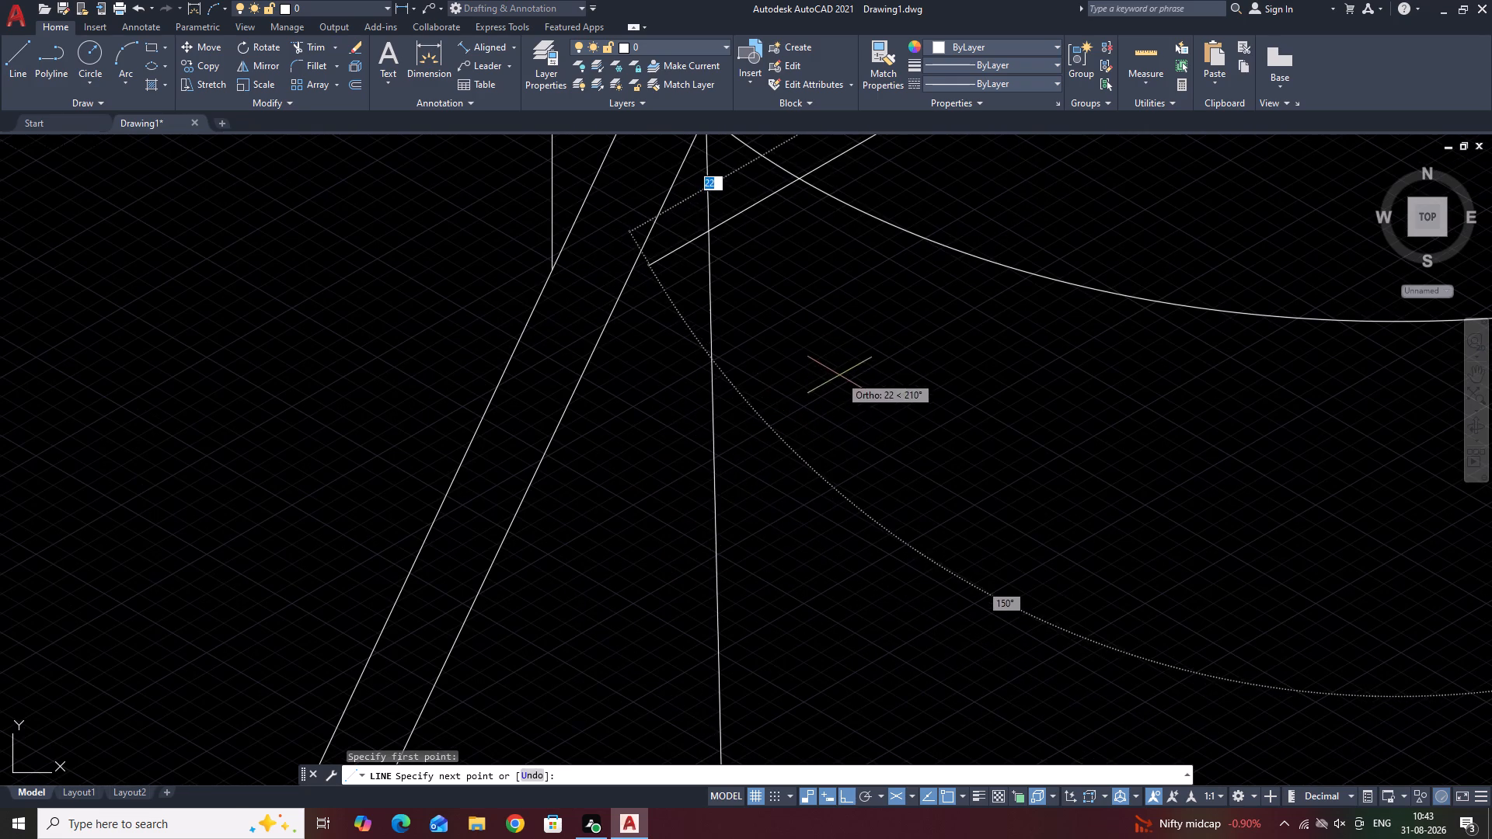
left_click(803, 255)
key("Escape")
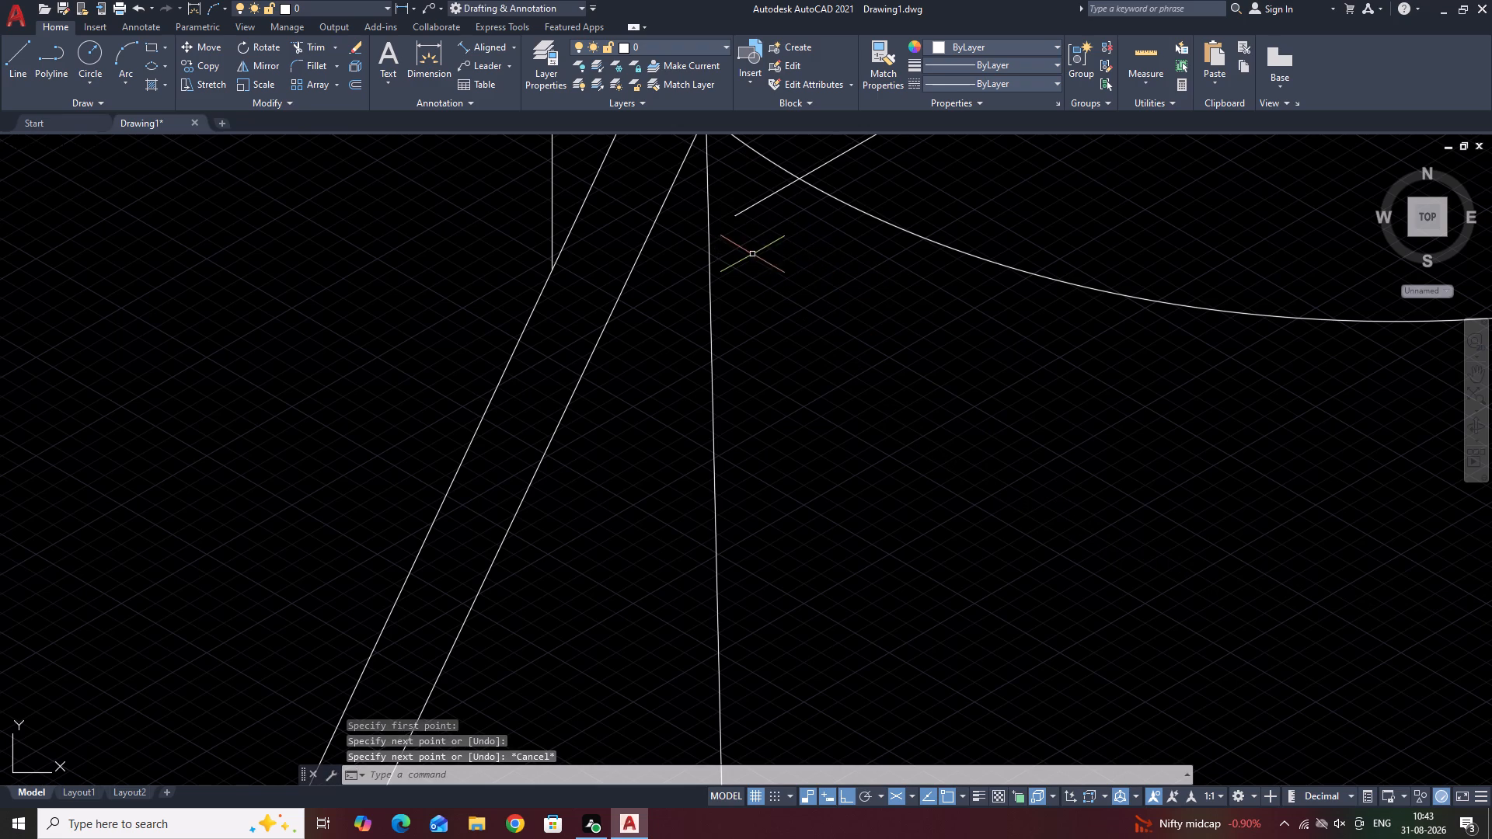
Erase the rib's inner sloping line and the tall cylinder's long side line that meets it at the rim.
scroll(750, 245, "down", 1)
left_click(730, 206)
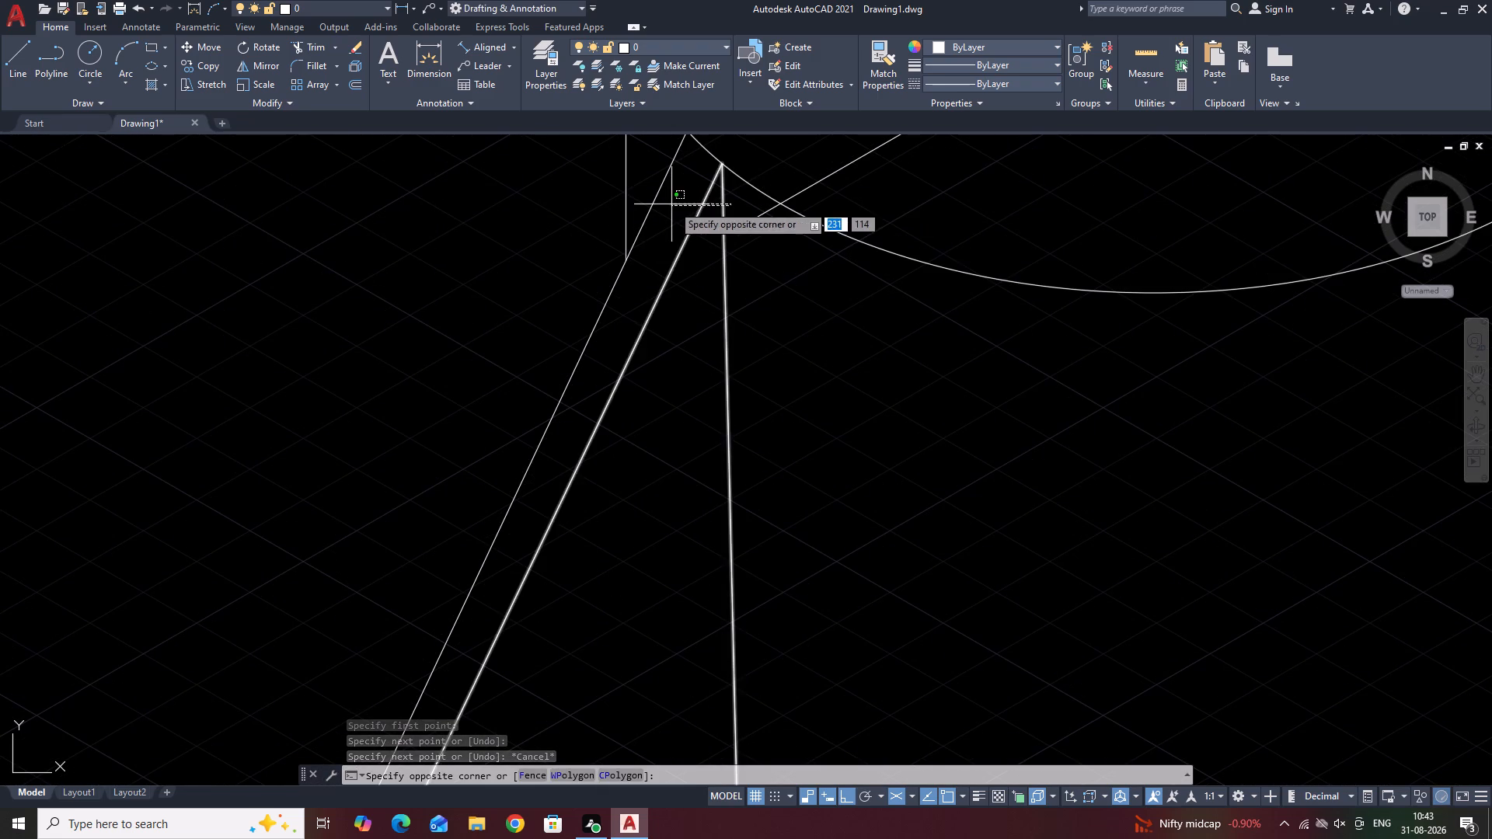
left_click(674, 204)
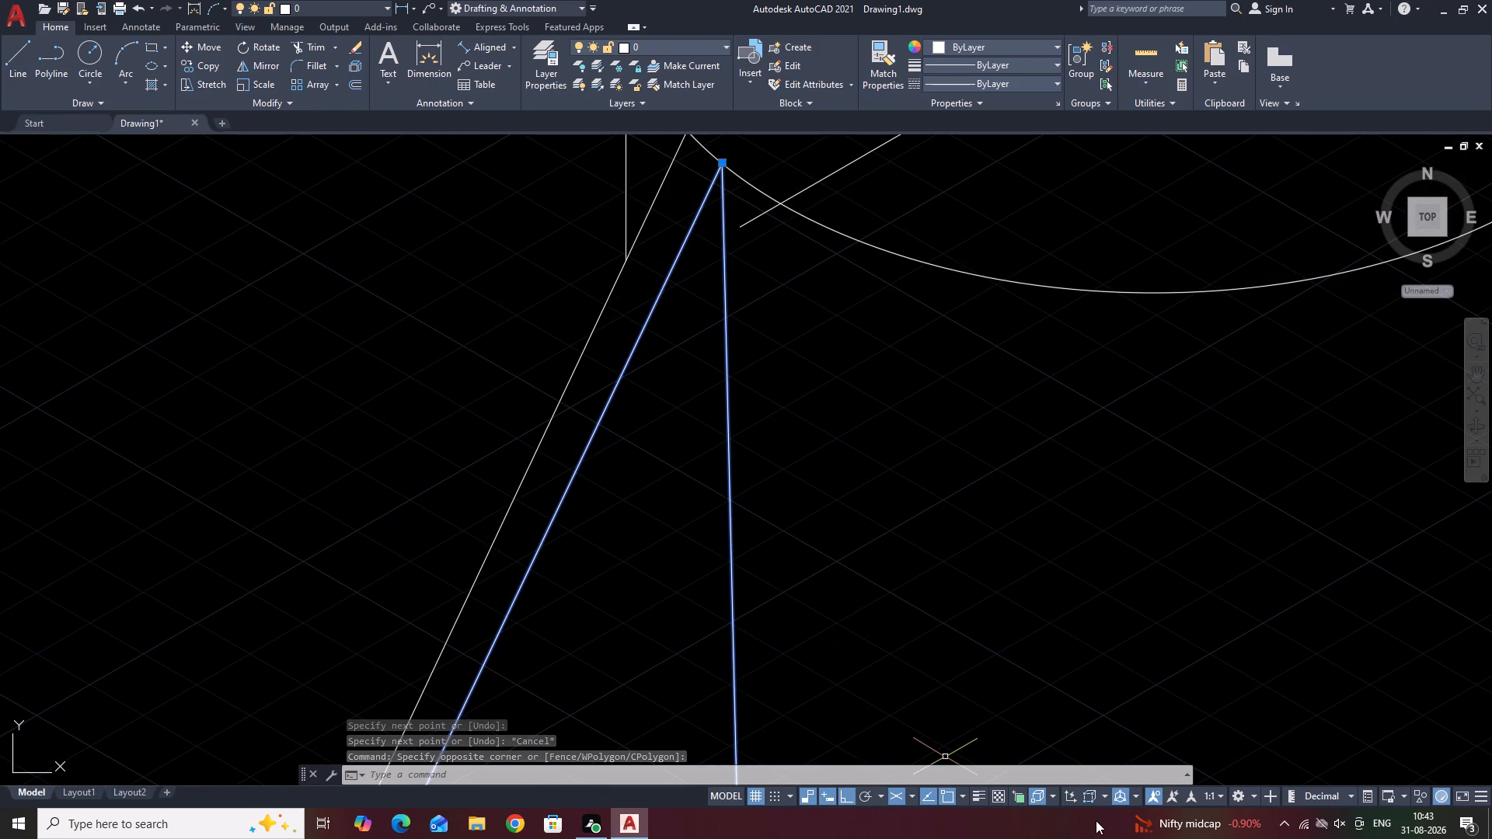
key("Delete")
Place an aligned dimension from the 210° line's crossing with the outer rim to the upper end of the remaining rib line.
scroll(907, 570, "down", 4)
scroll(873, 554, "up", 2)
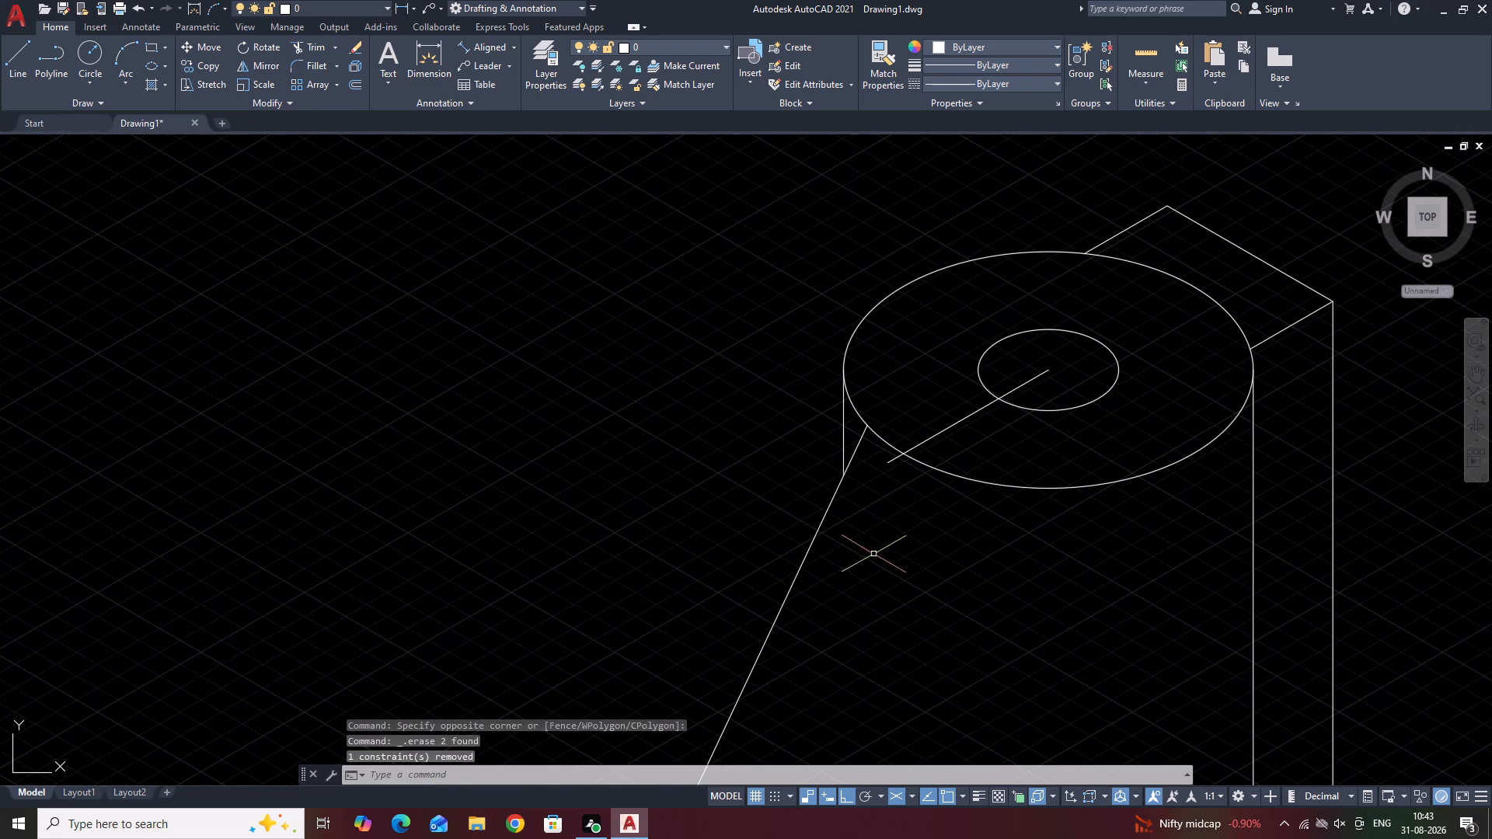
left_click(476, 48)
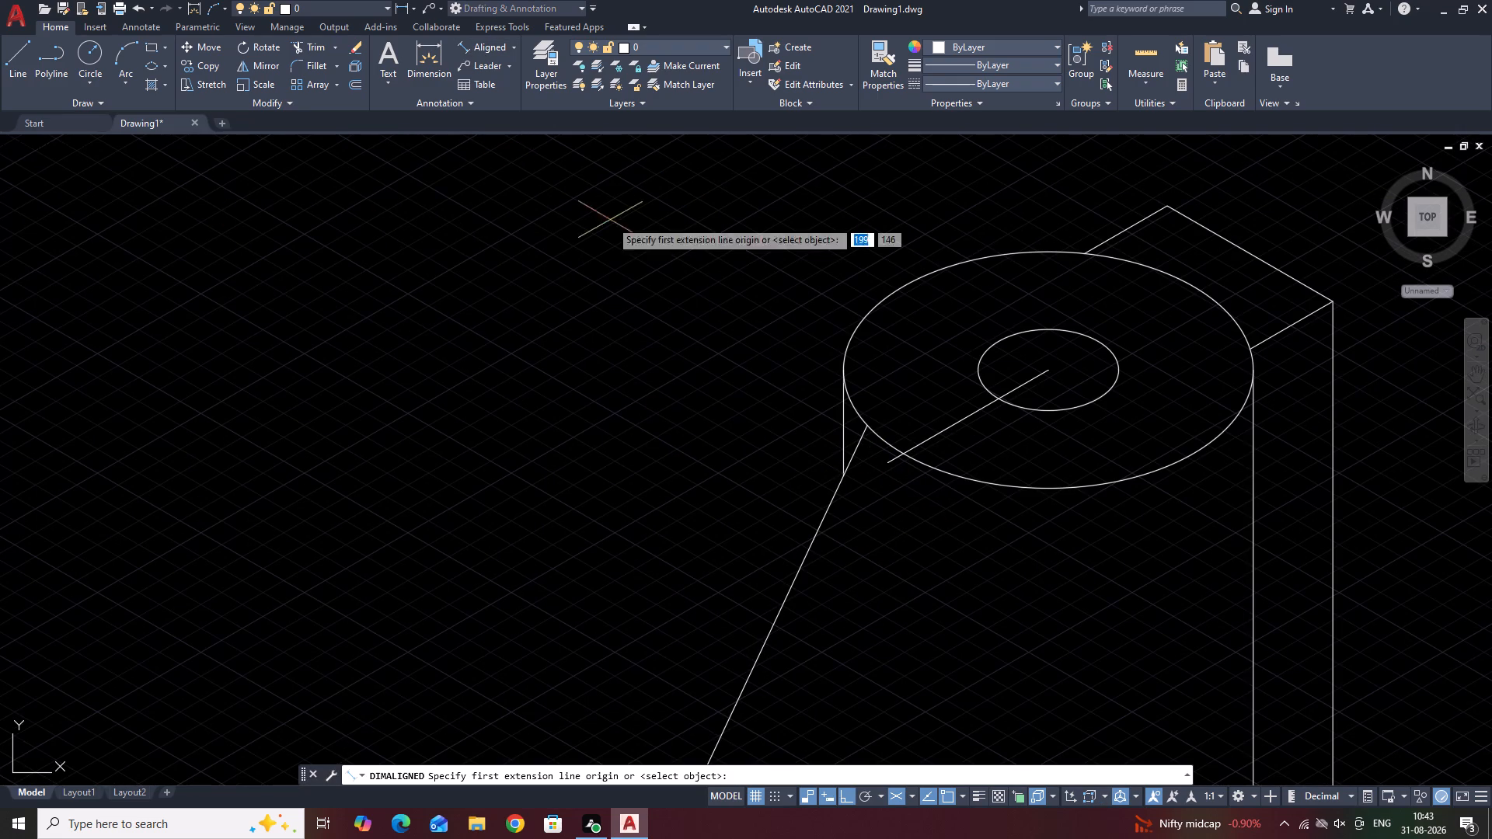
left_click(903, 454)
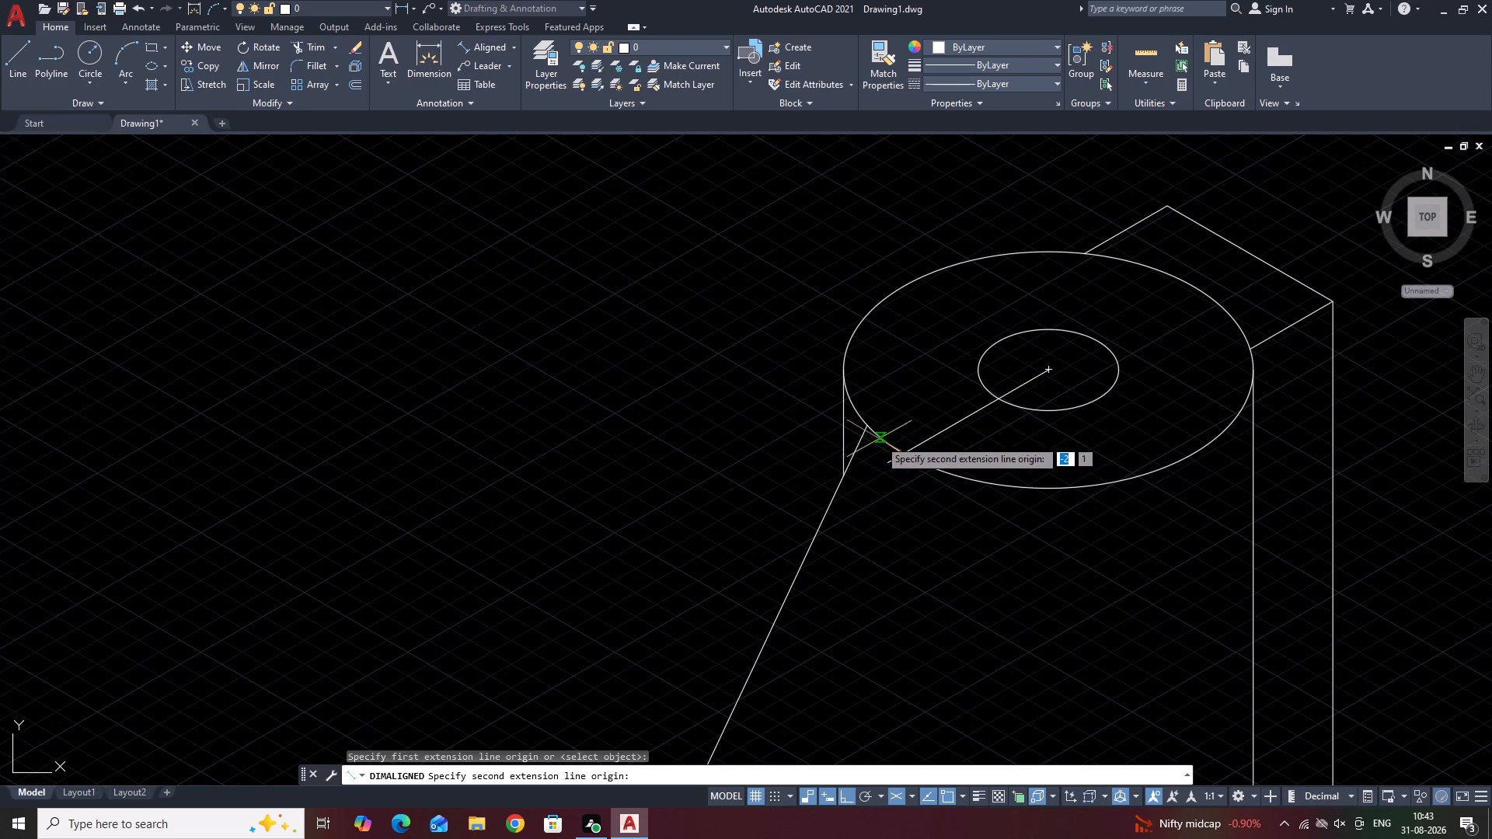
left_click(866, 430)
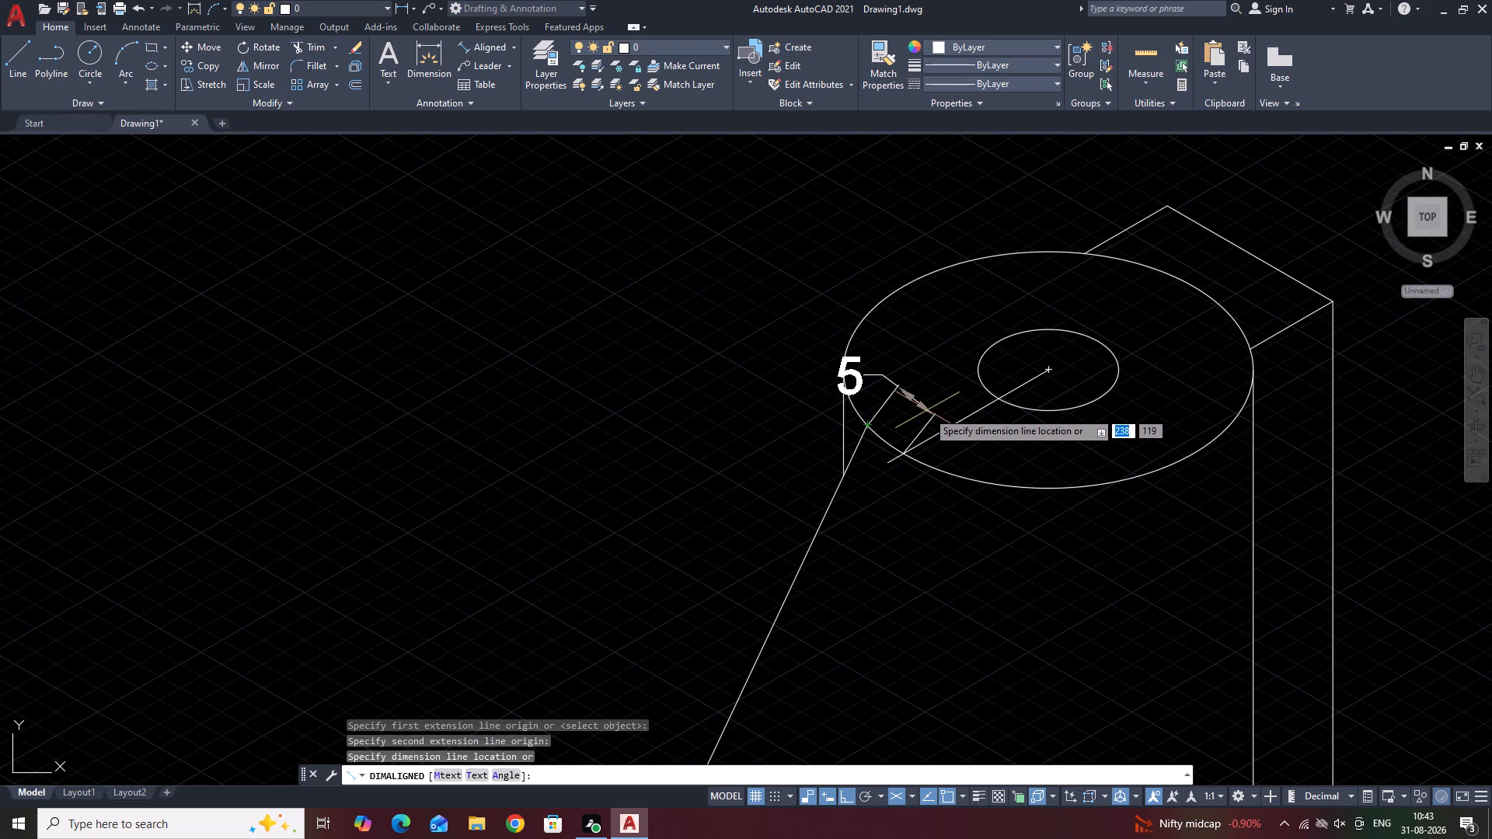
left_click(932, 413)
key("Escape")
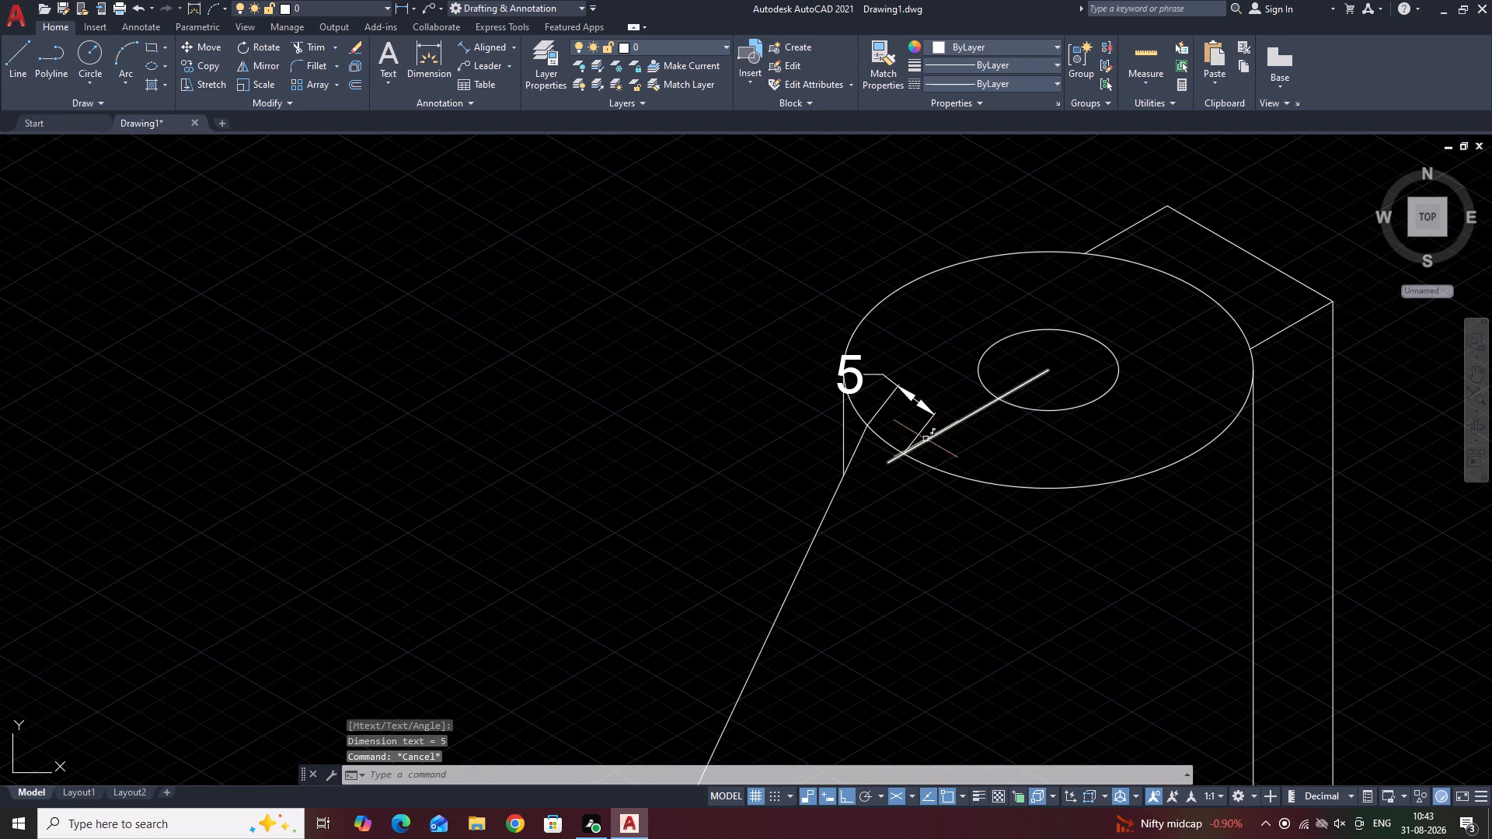
Erase the aligned dimension, the remaining sloping rib line and the short vertical edge beneath the tall cylinder's rim.
left_click(922, 407)
left_click(857, 458)
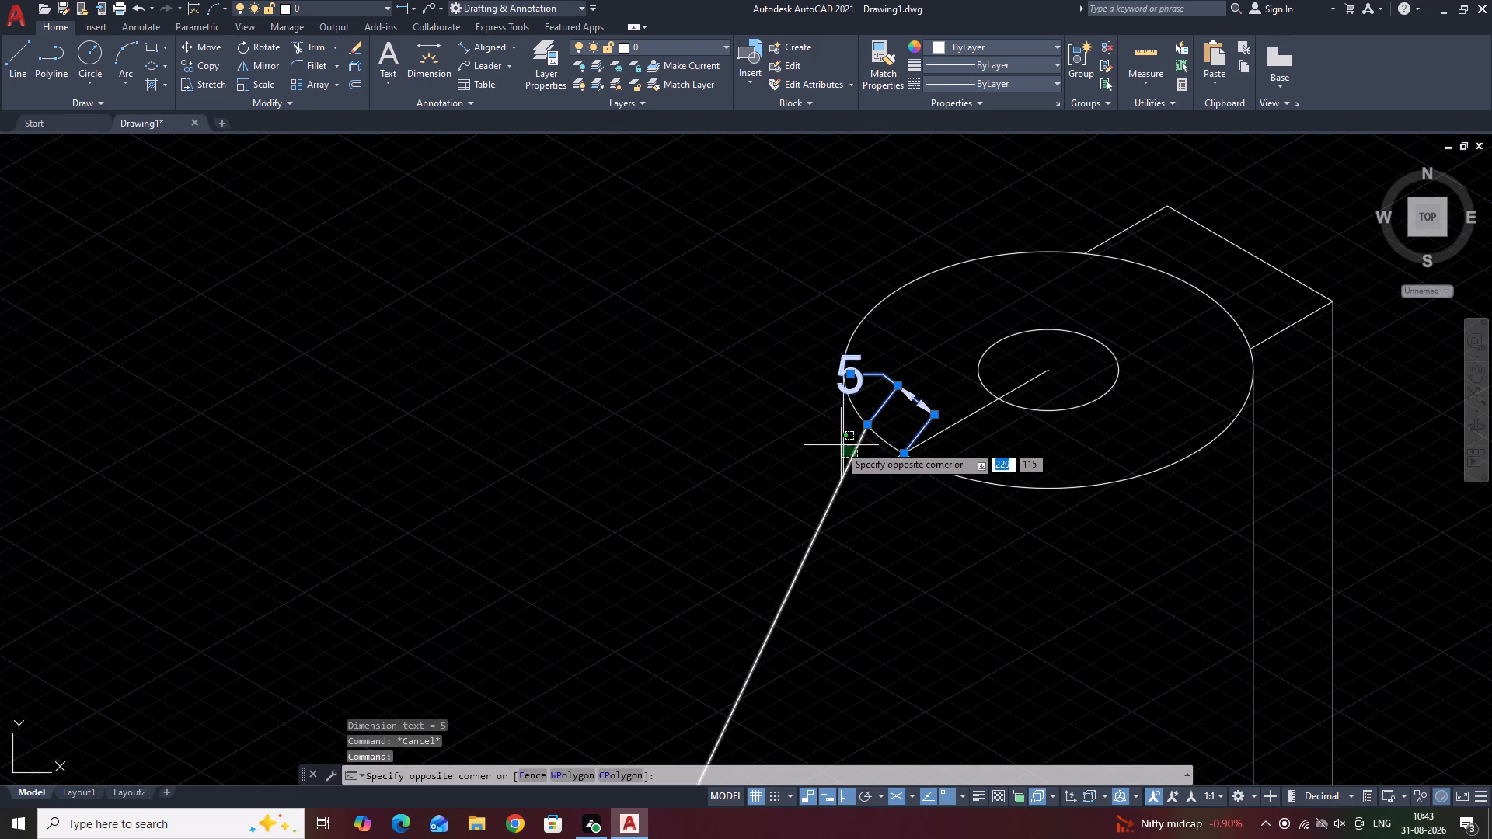
left_click(835, 440)
key("Delete")
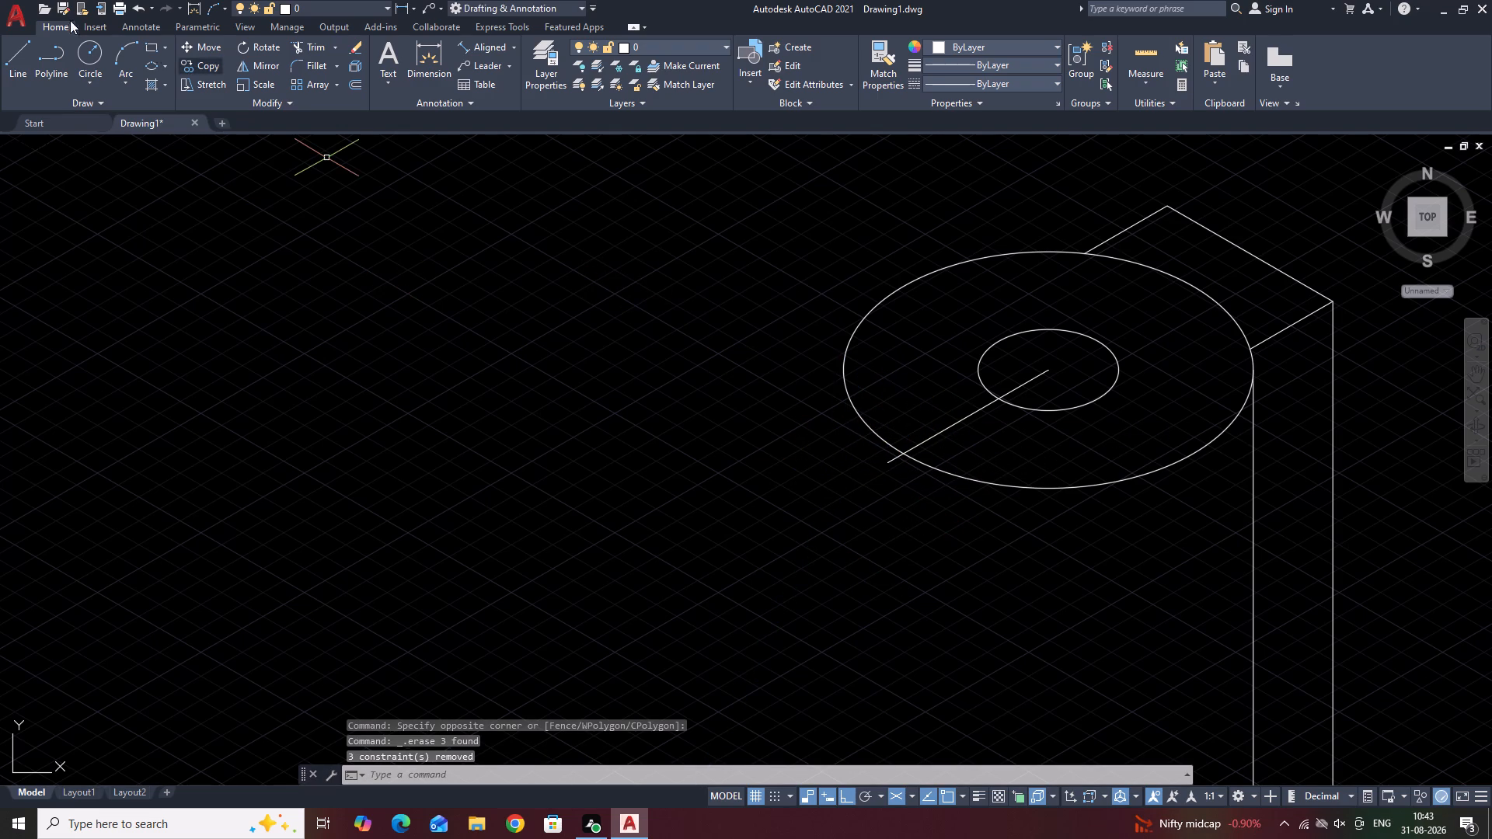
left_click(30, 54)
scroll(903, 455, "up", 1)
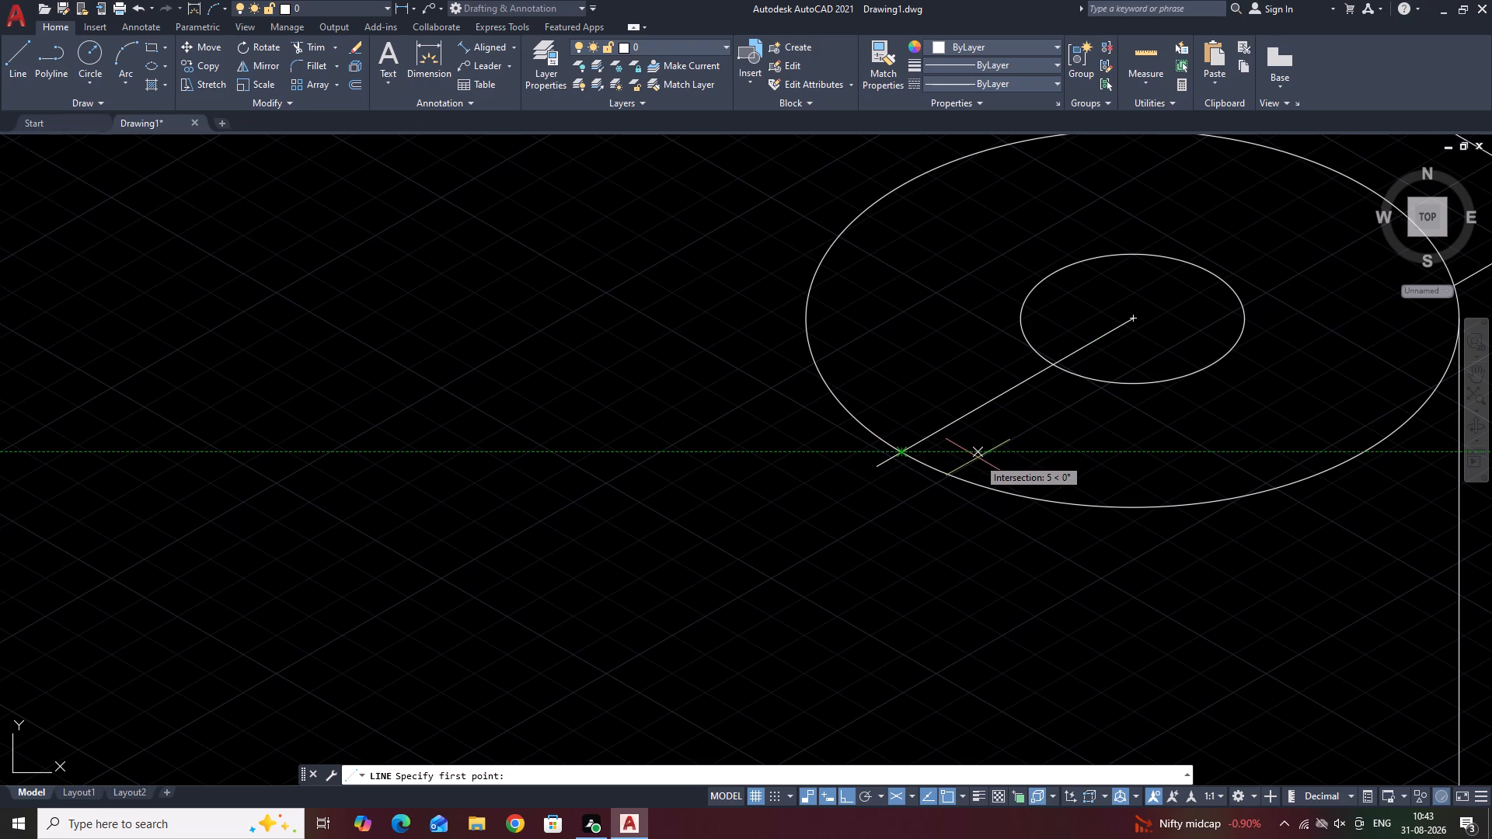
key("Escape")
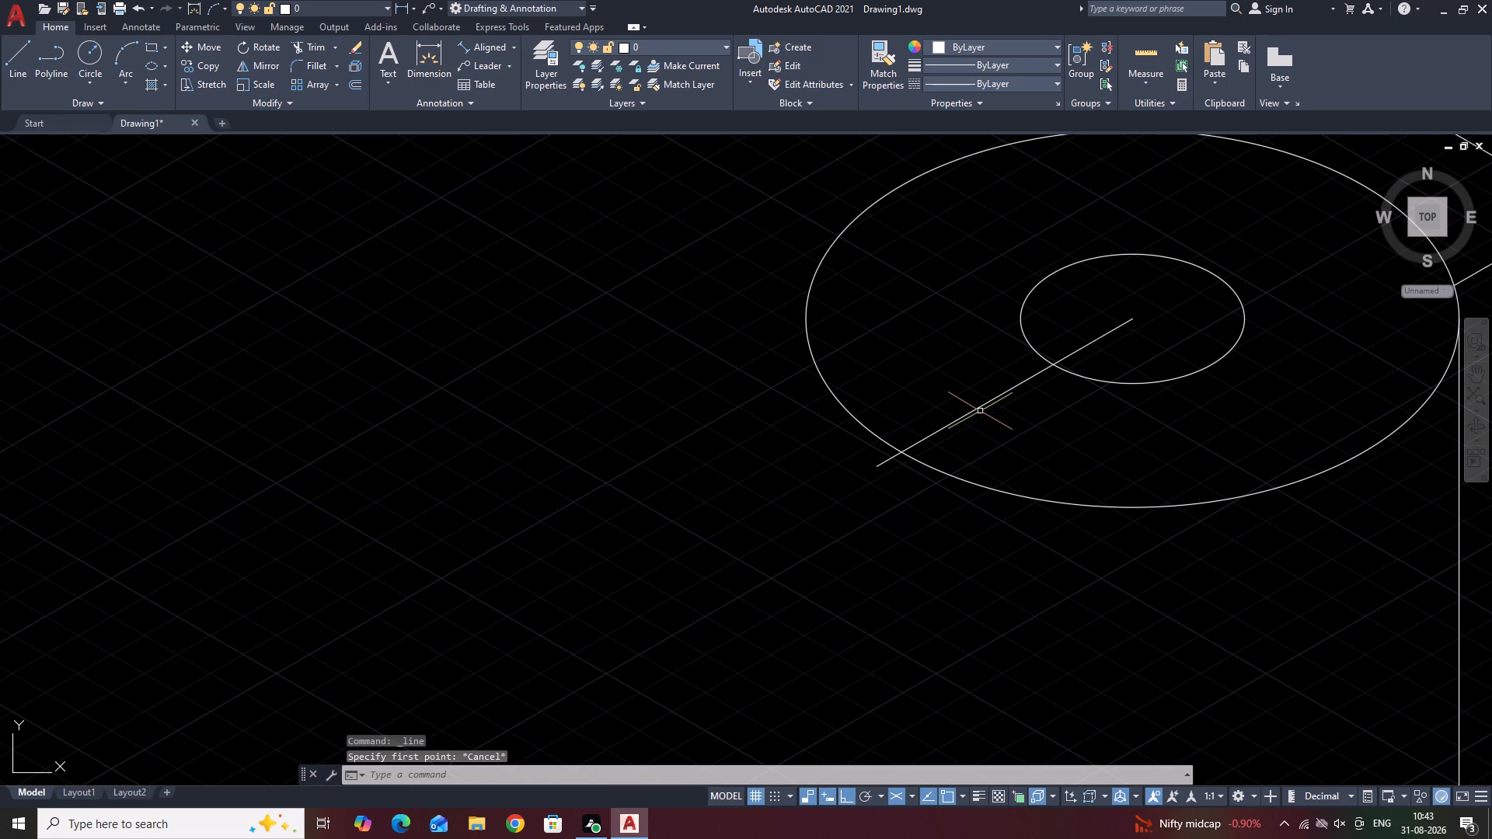
Copy the 210° line on the tall cylinder's top 3 units along the 150° direction, based at its rim crossing.
left_click(978, 409)
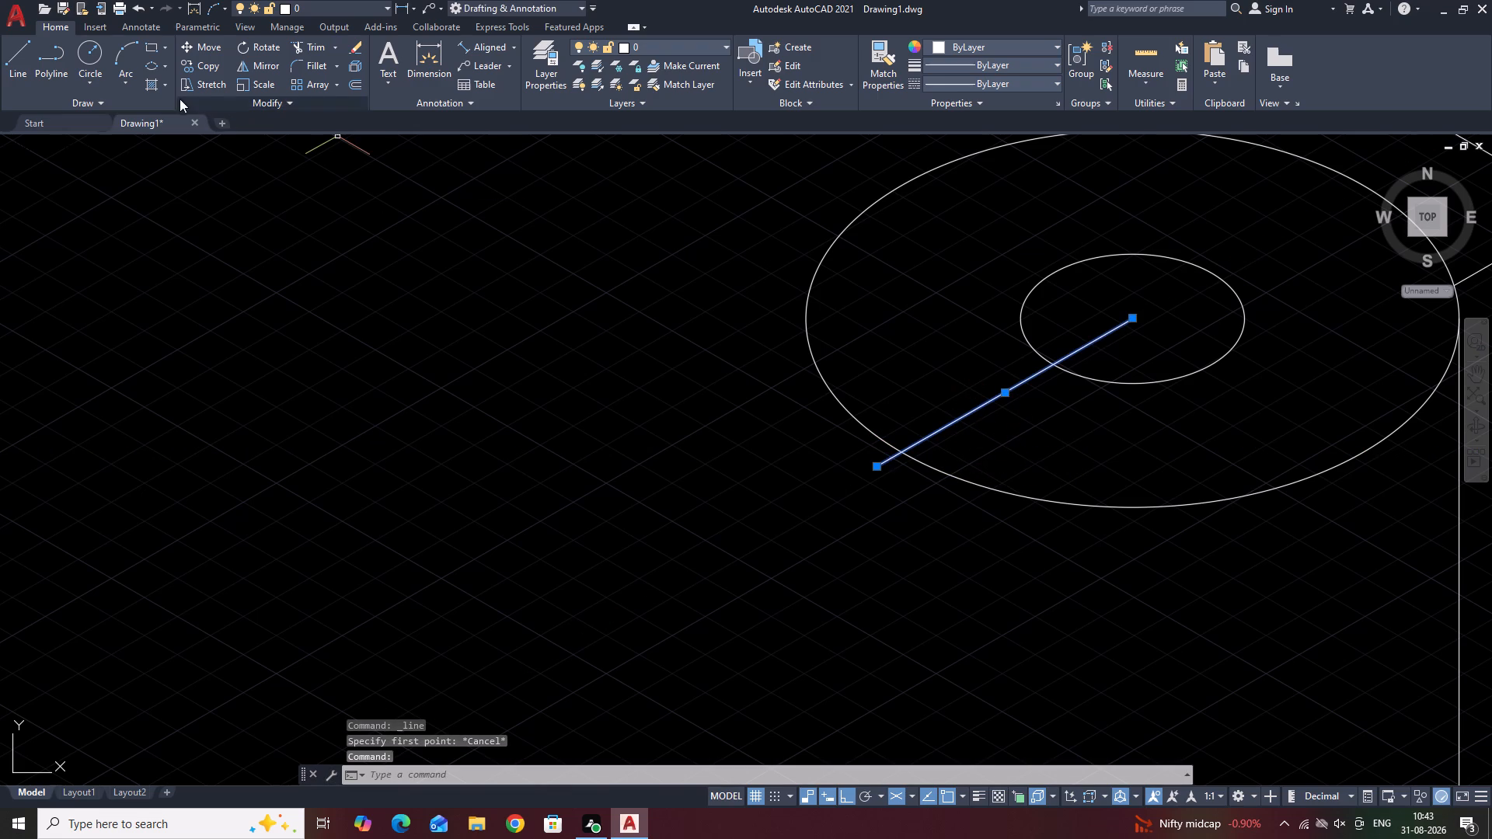
left_click(211, 59)
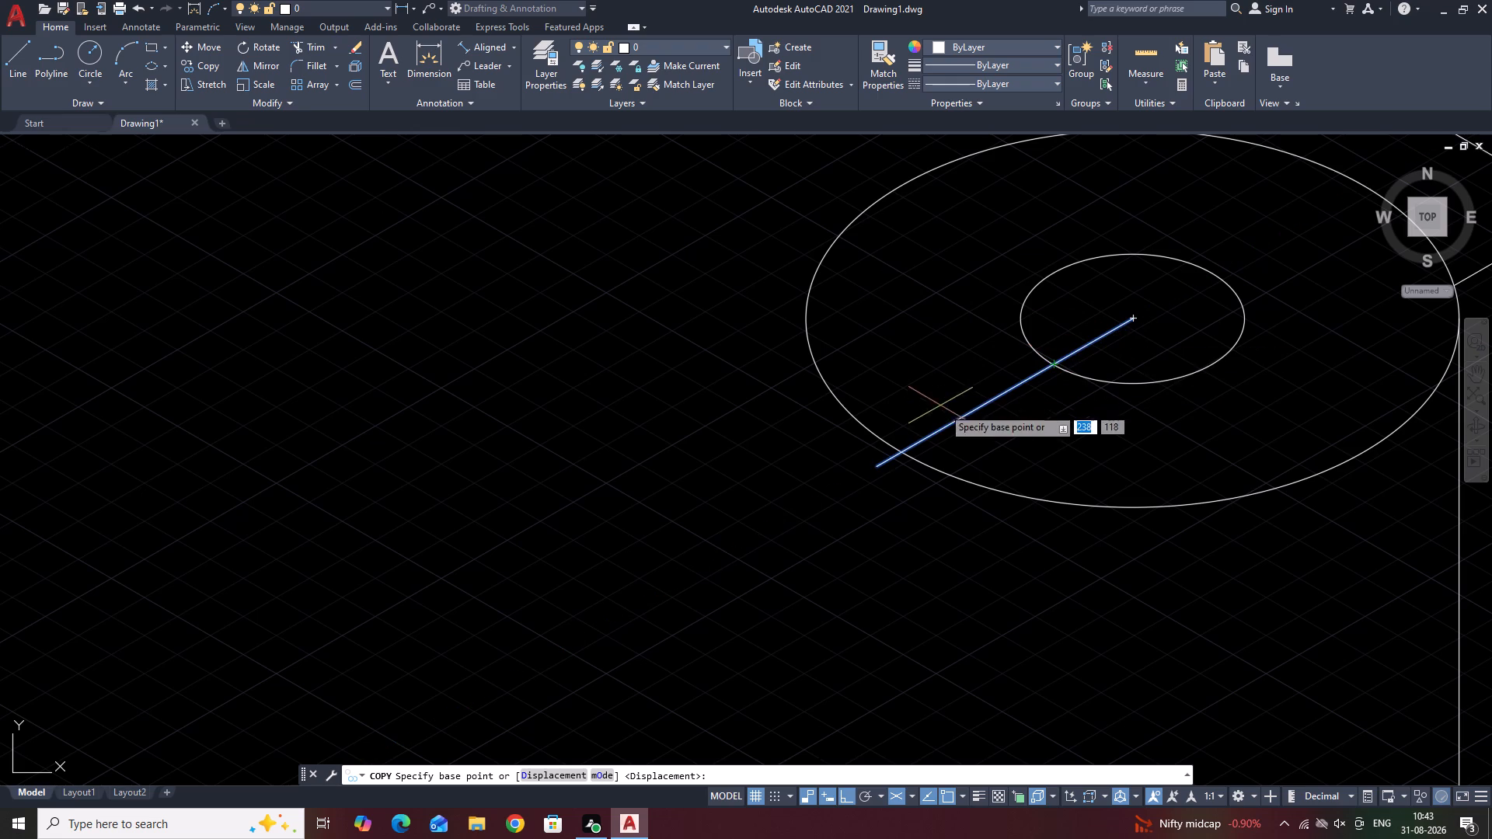
left_click(904, 451)
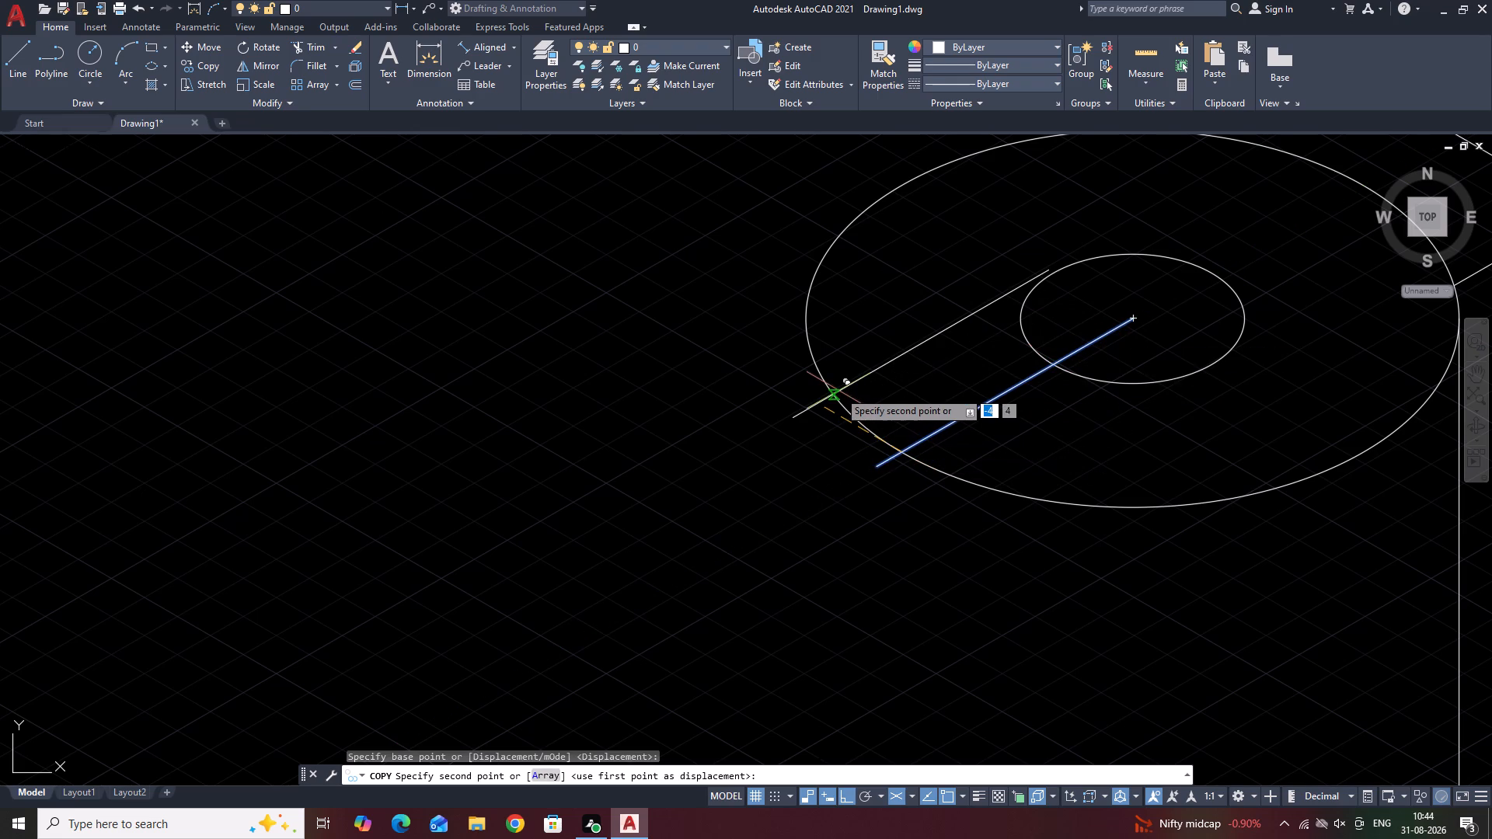
key("3")
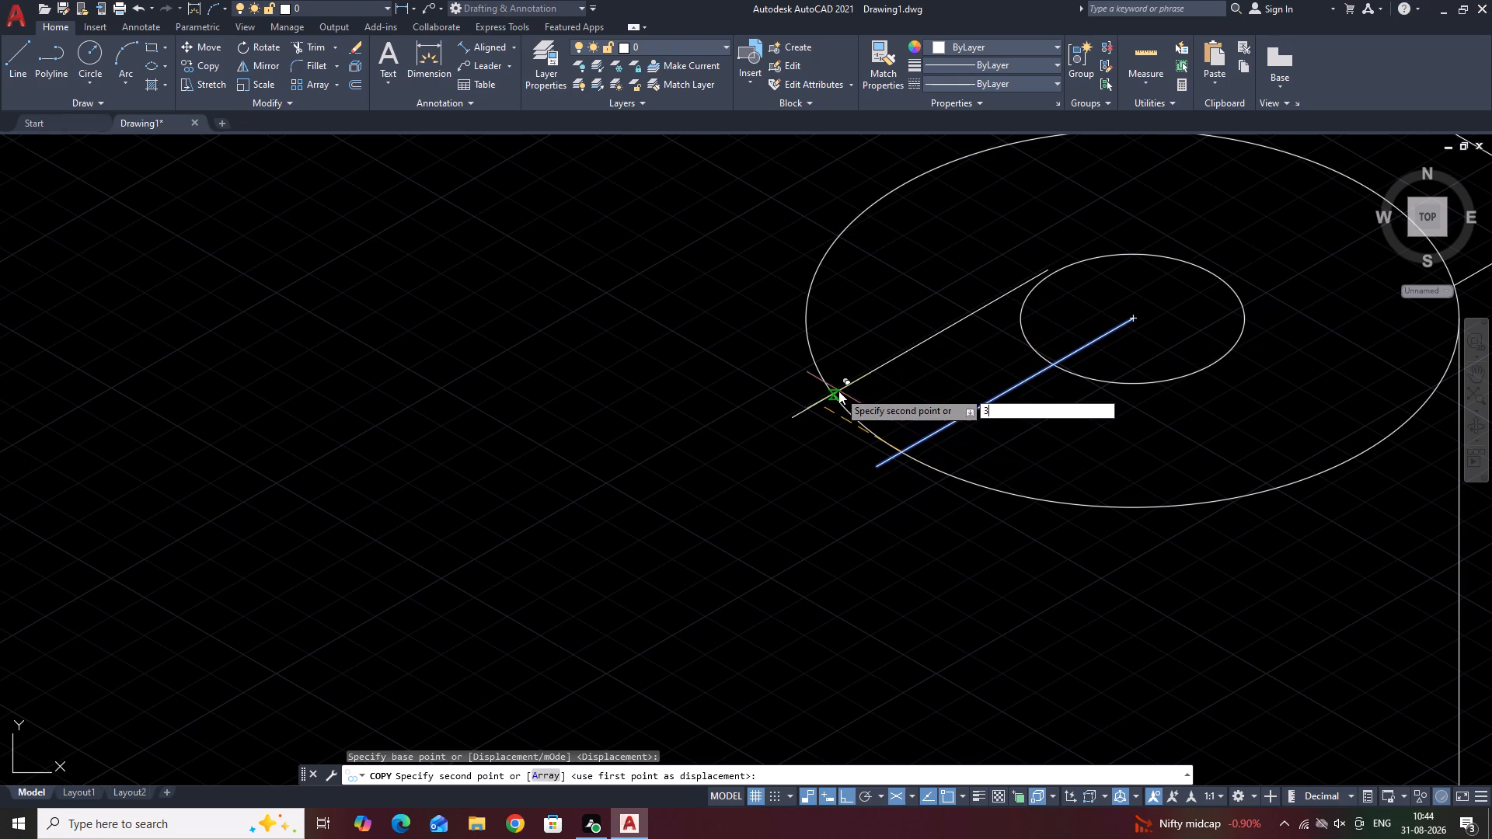
key("Return")
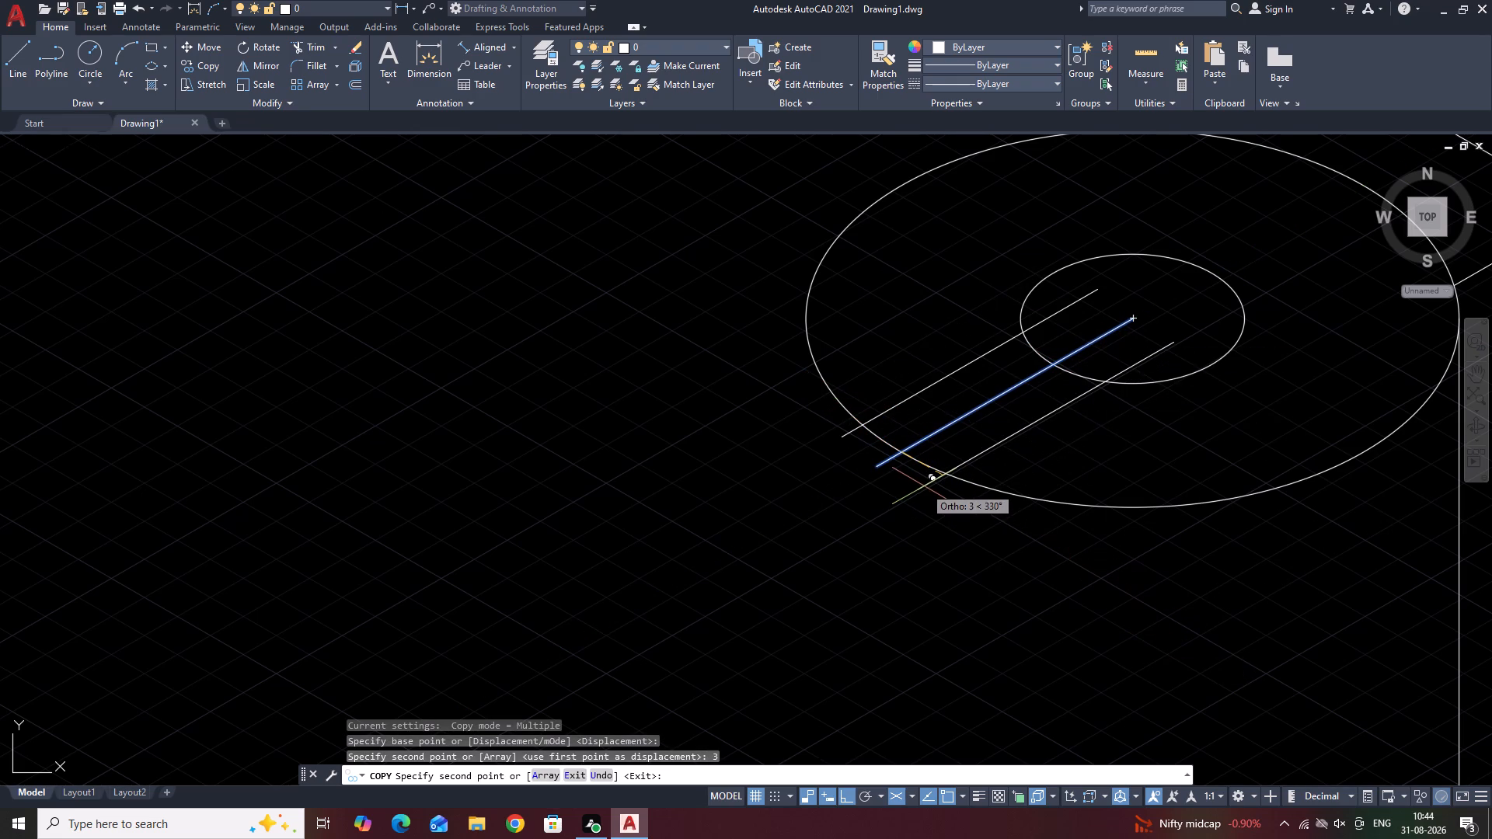
key("Return")
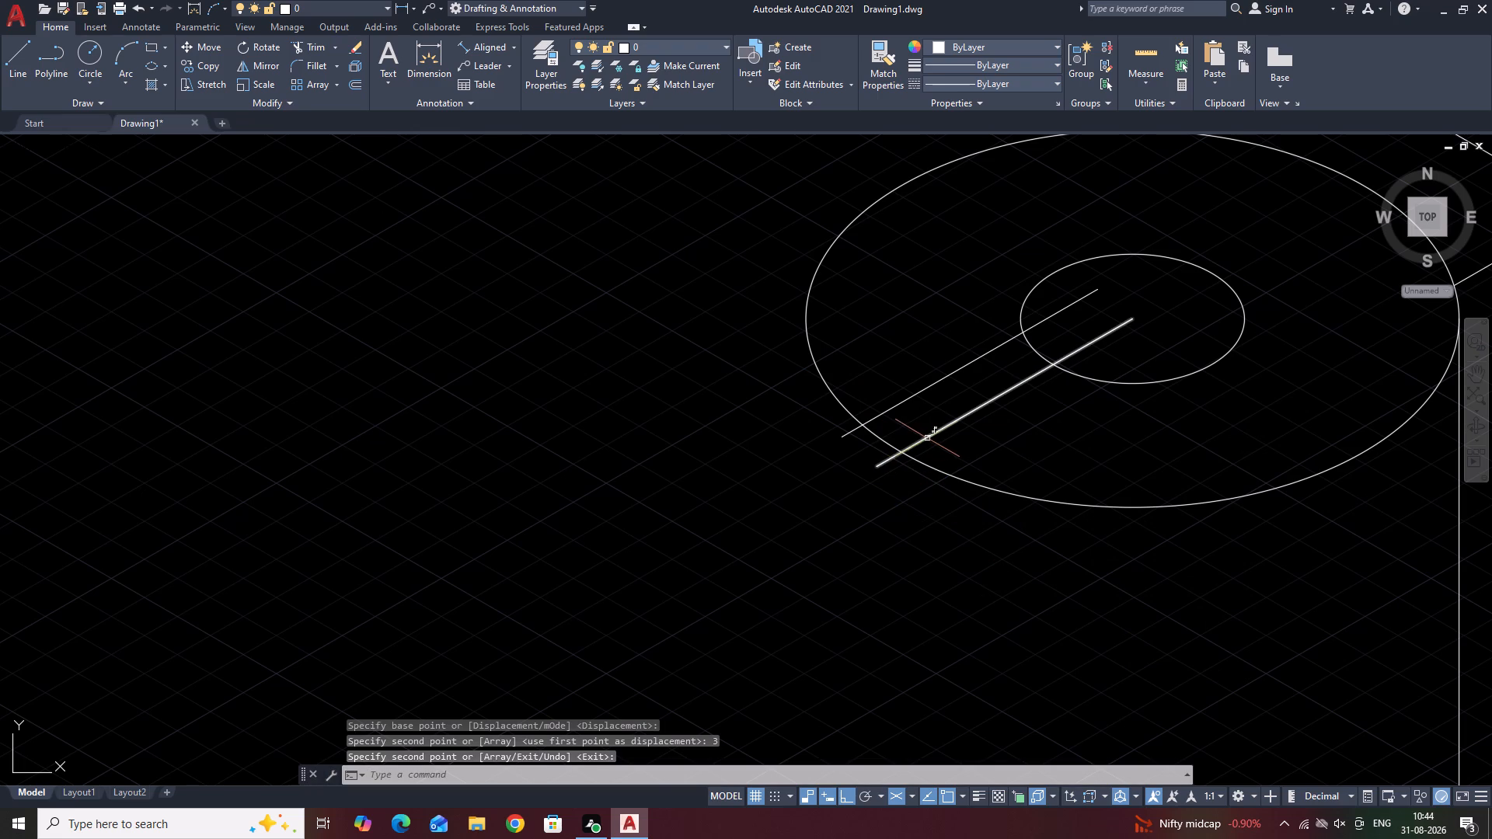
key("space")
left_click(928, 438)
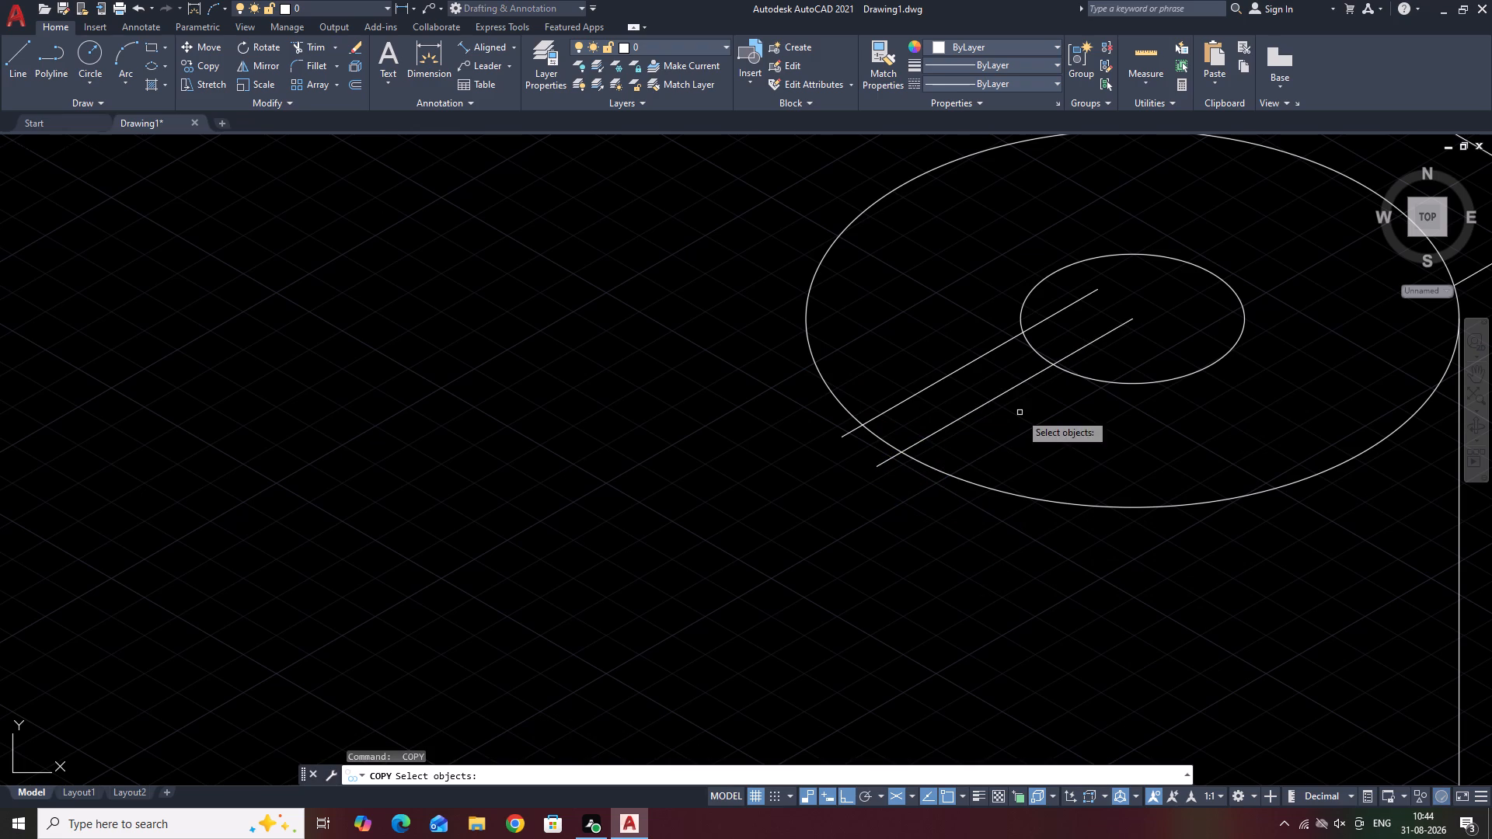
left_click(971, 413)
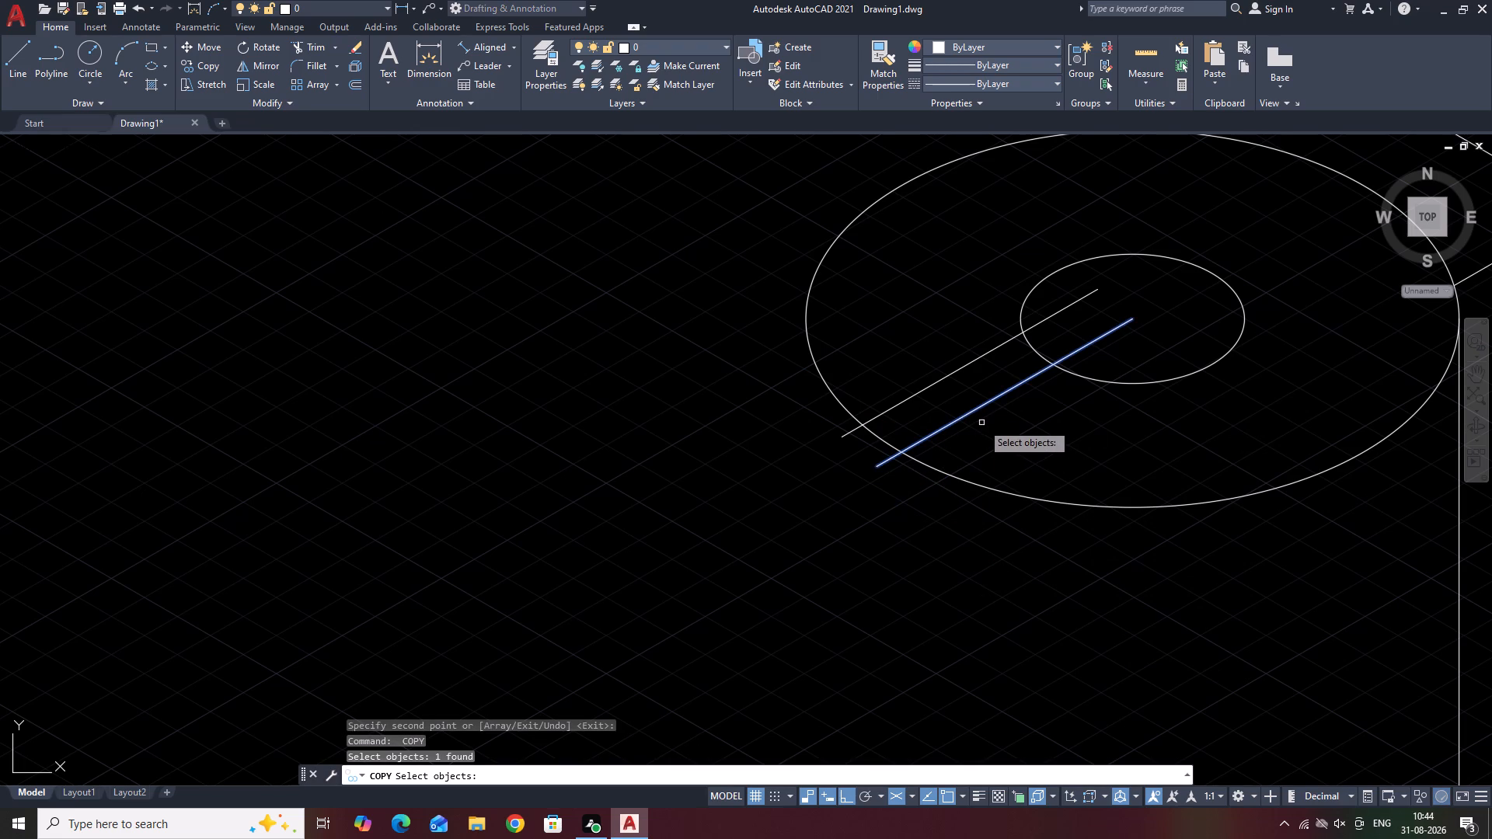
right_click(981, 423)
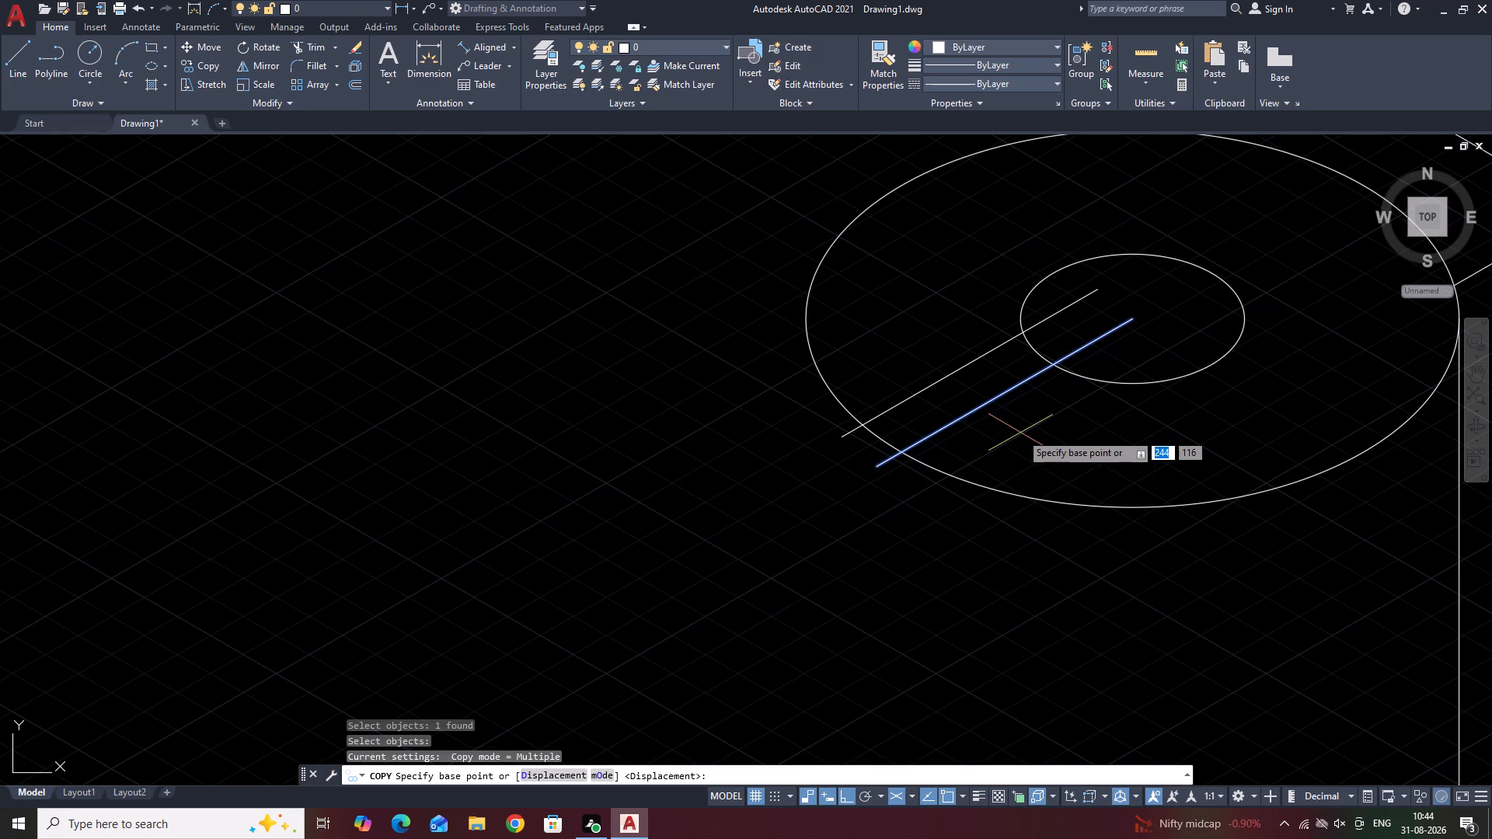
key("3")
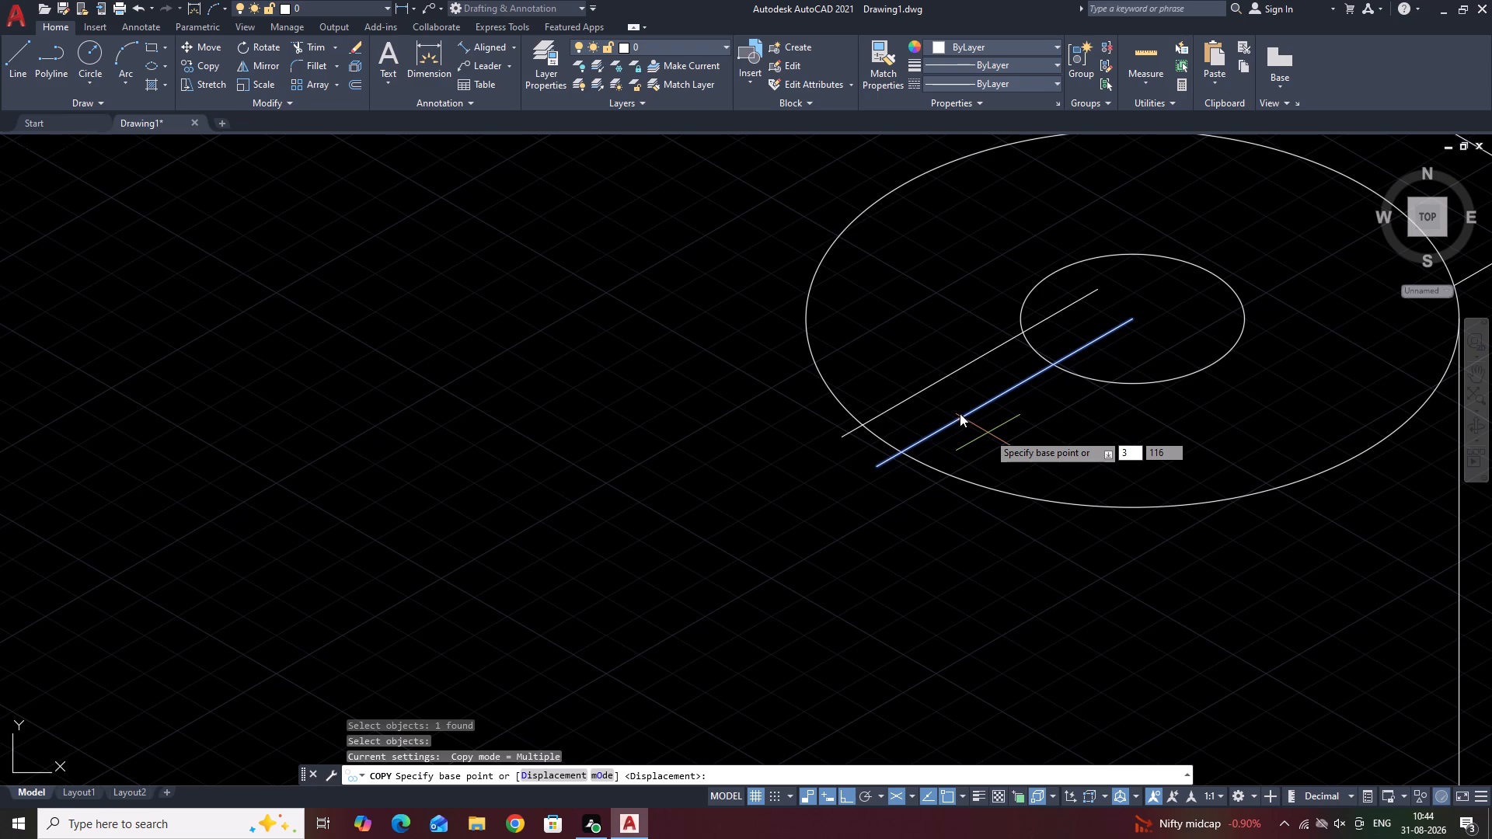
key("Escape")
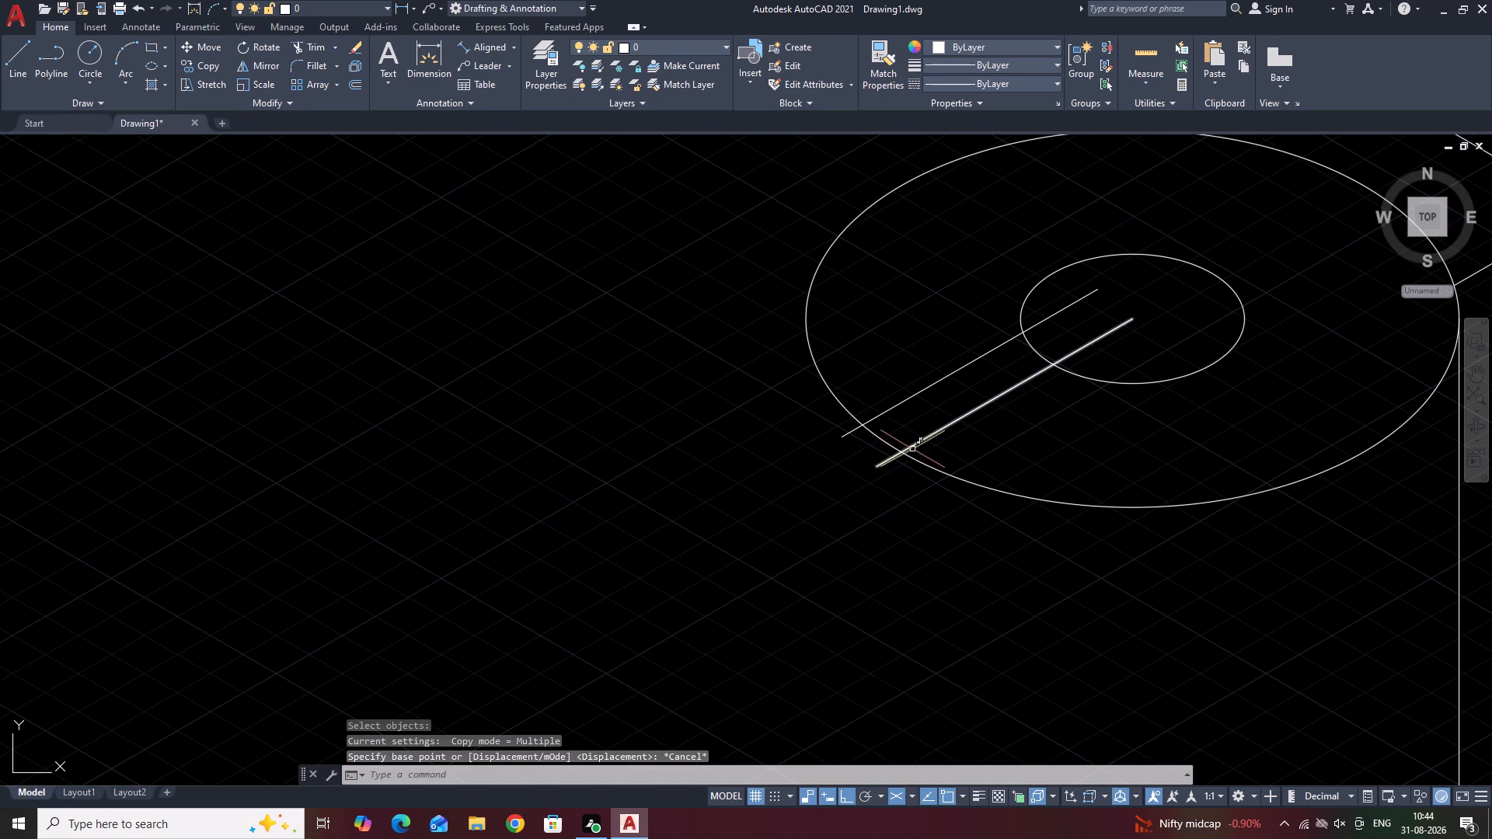
Copy the tall cylinder's 210° centre line 3 units along the 330° direction, based at its rim crossing.
left_click(912, 449)
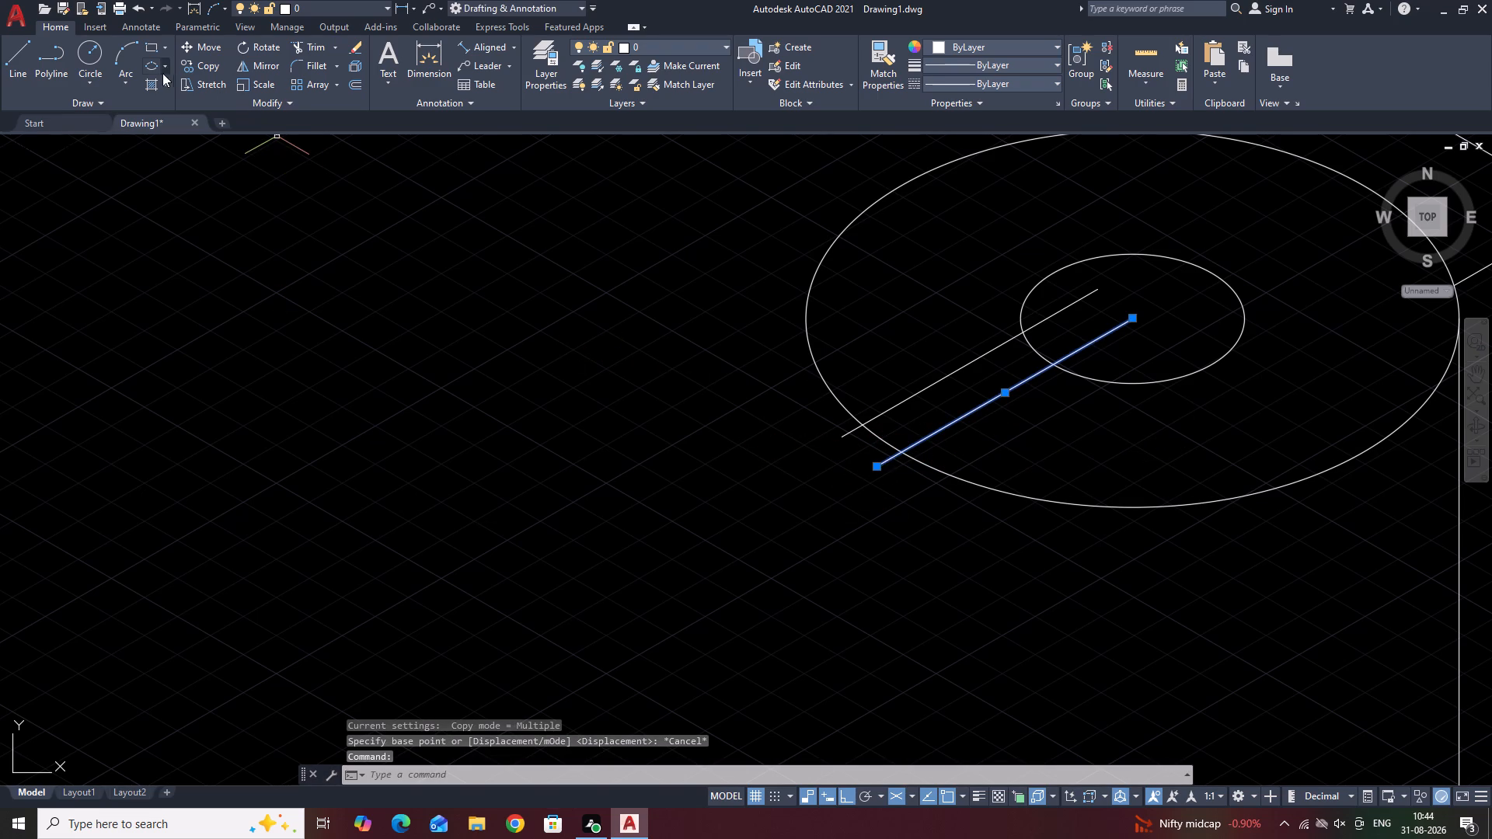
left_click(194, 64)
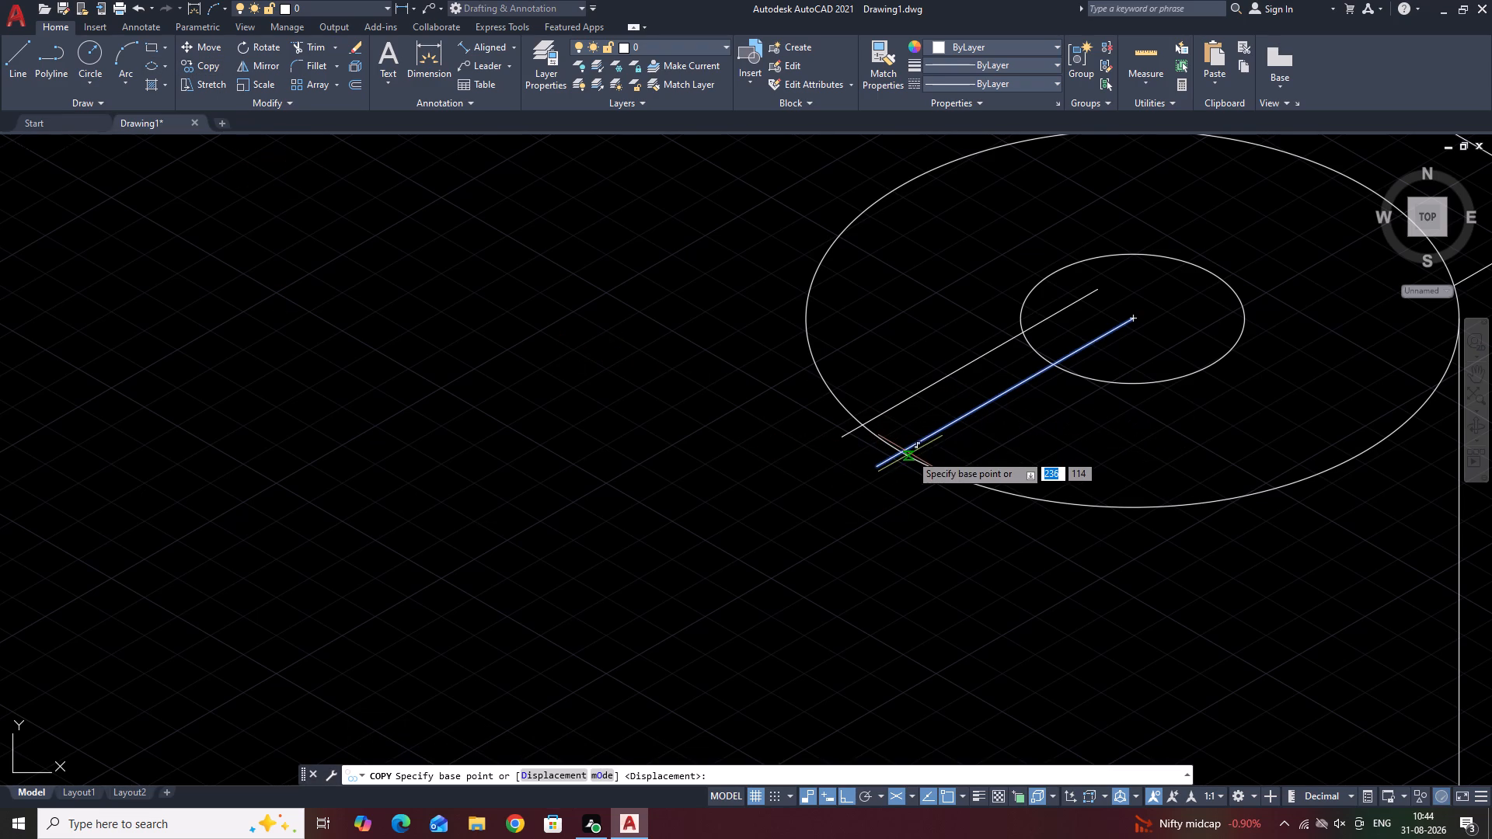
left_click(901, 451)
key("3")
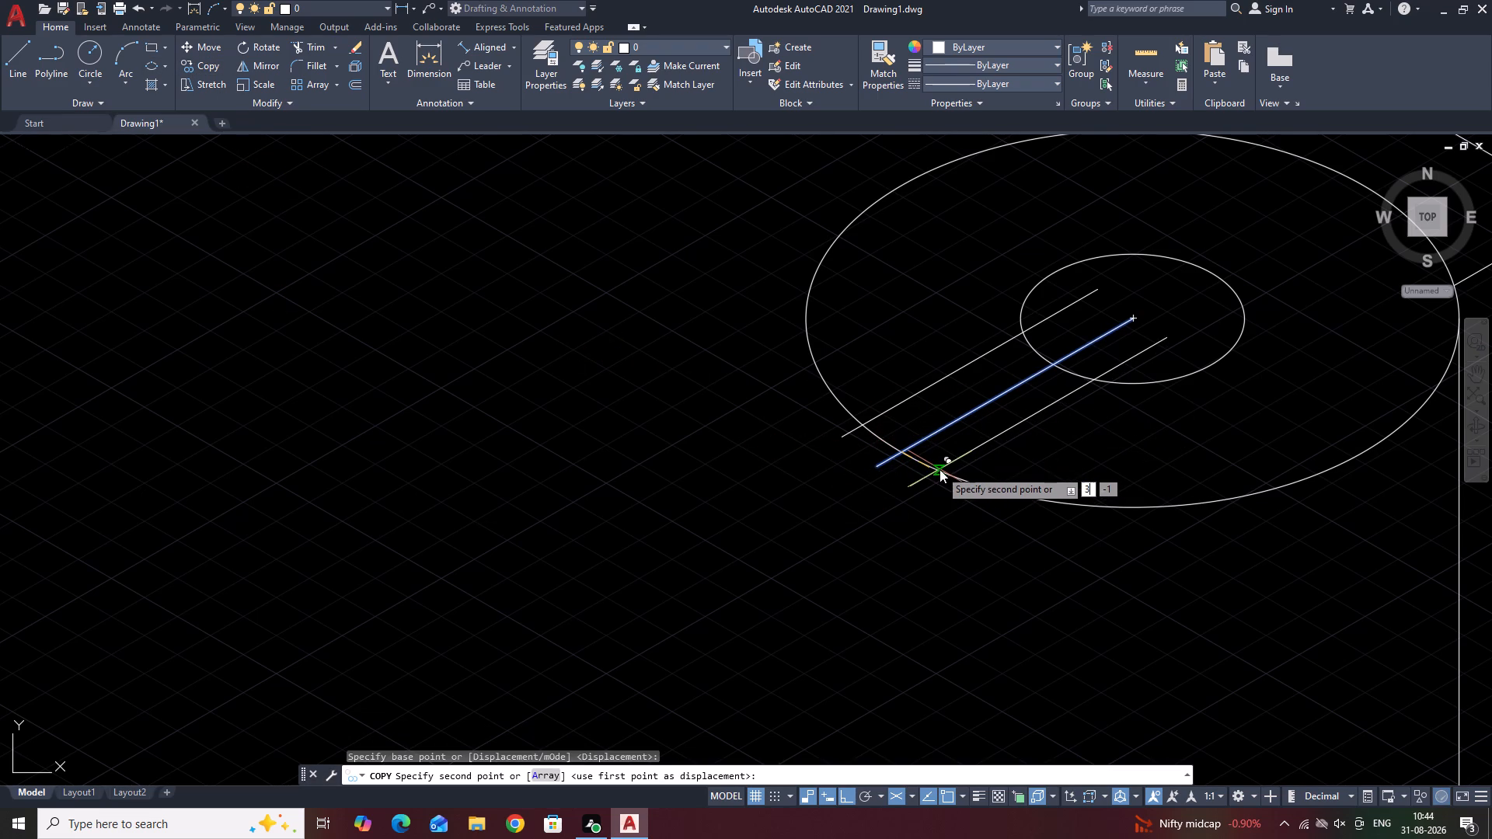
key("Return")
key("space")
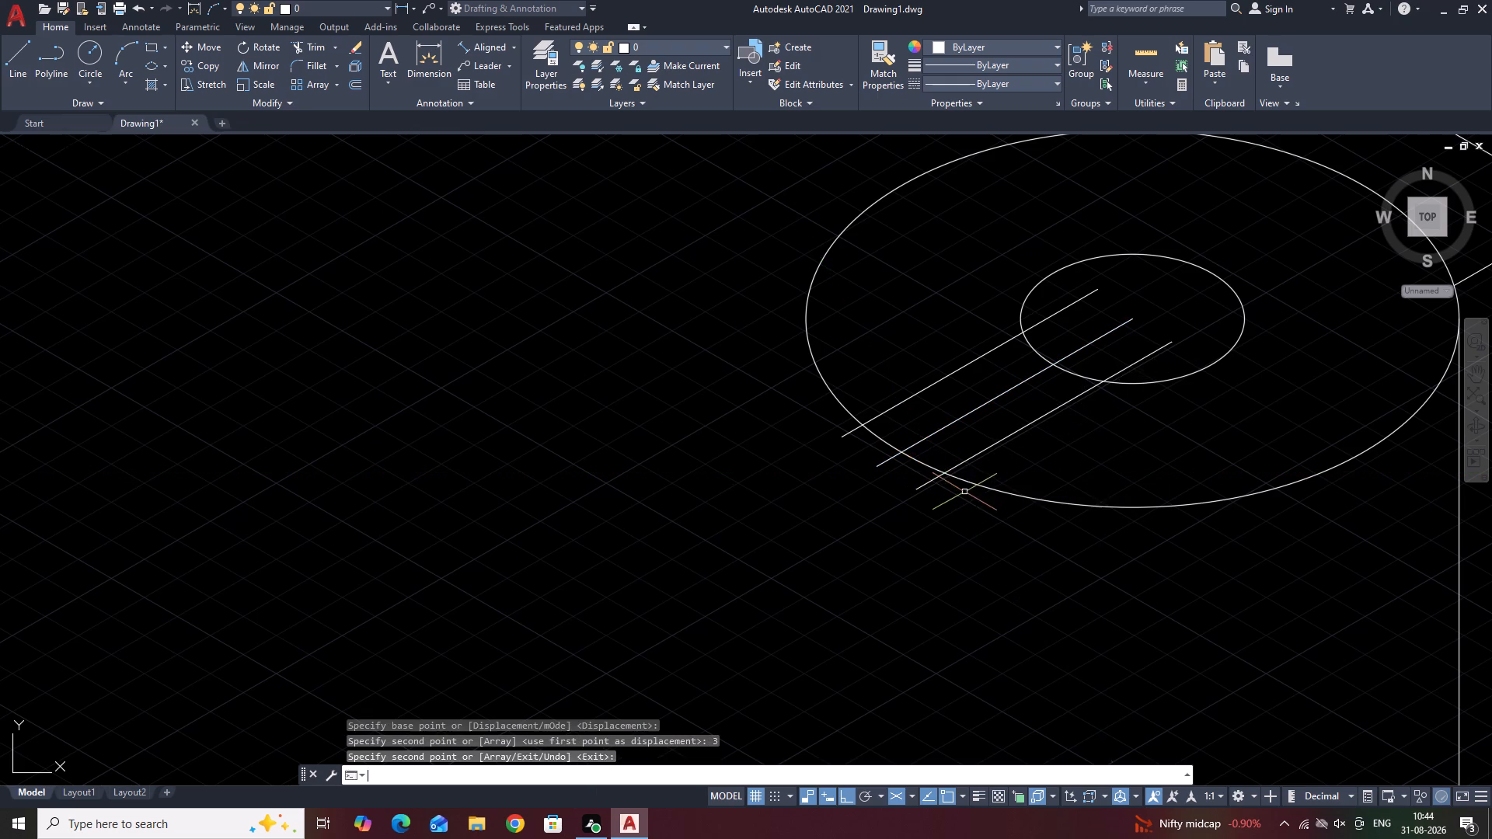
Measure the spacing between the two outer parallel lines at the tall cylinder's rim with a temporary aligned dimension.
scroll(1053, 494, "down", 3)
scroll(999, 535, "down", 3)
scroll(1028, 594, "up", 2)
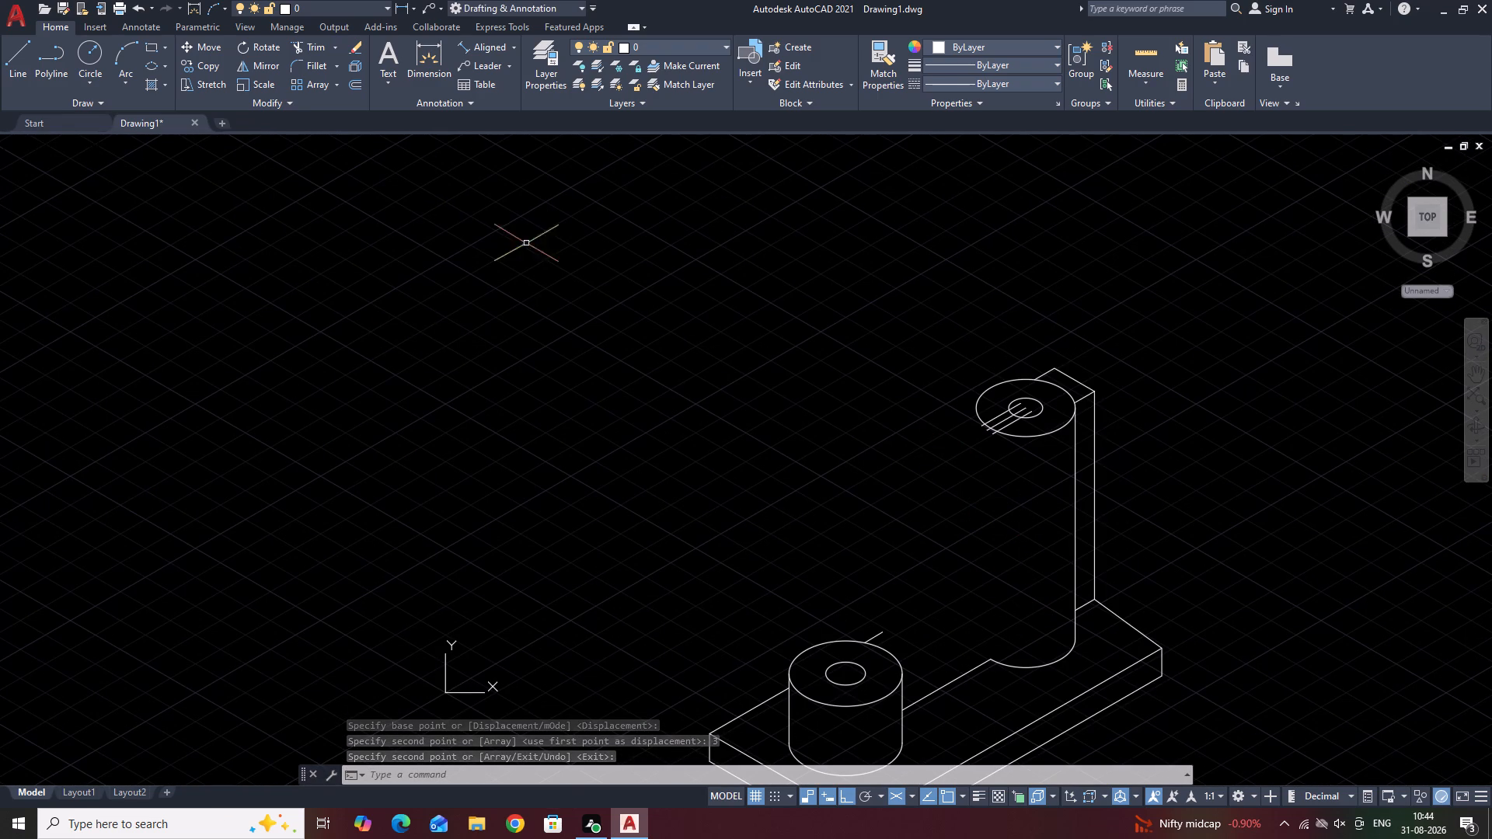
left_click(491, 38)
scroll(894, 385, "up", 3)
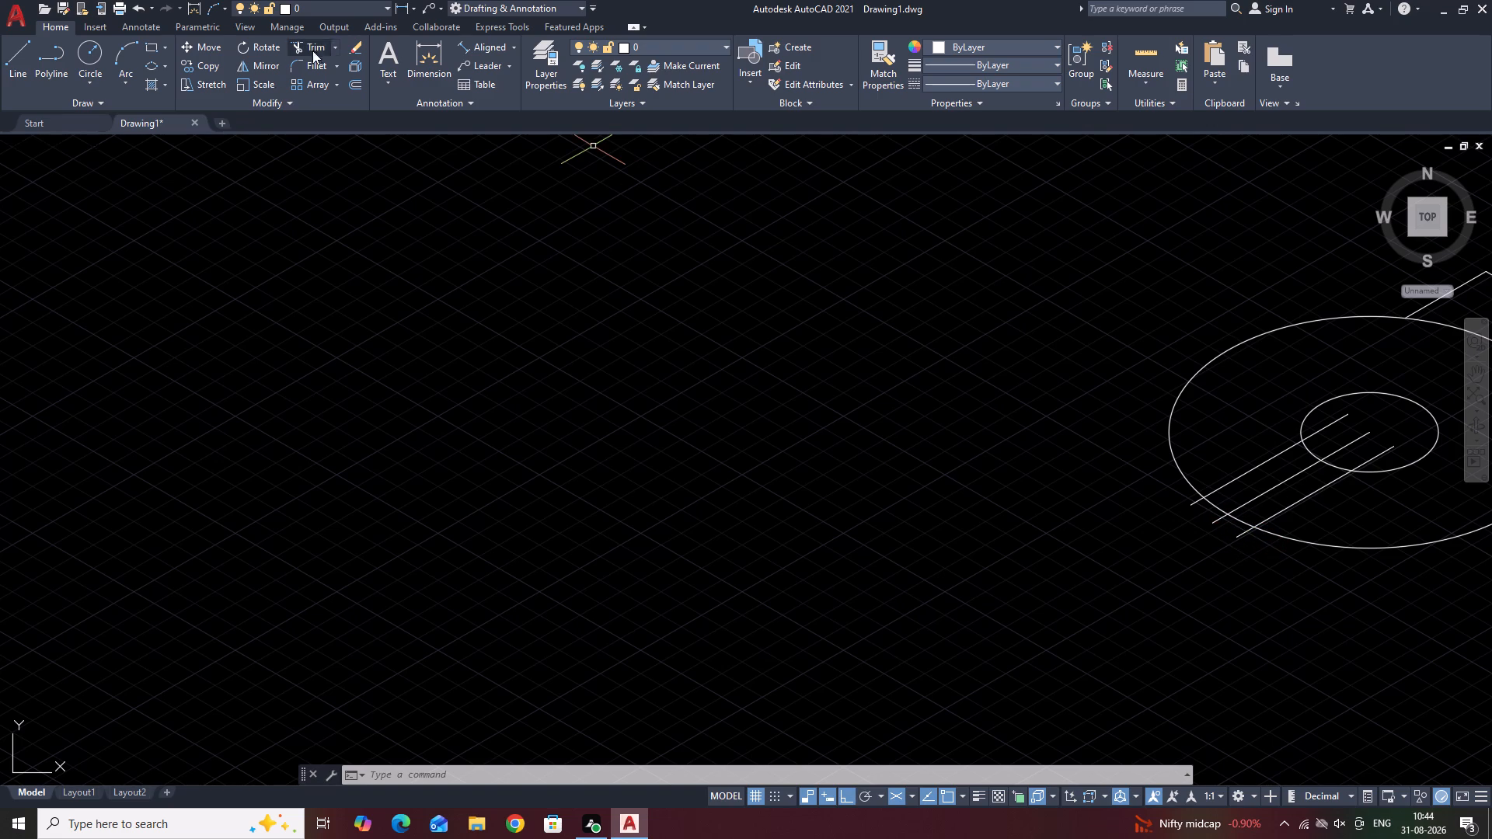
left_click(471, 47)
scroll(1192, 506, "up", 2)
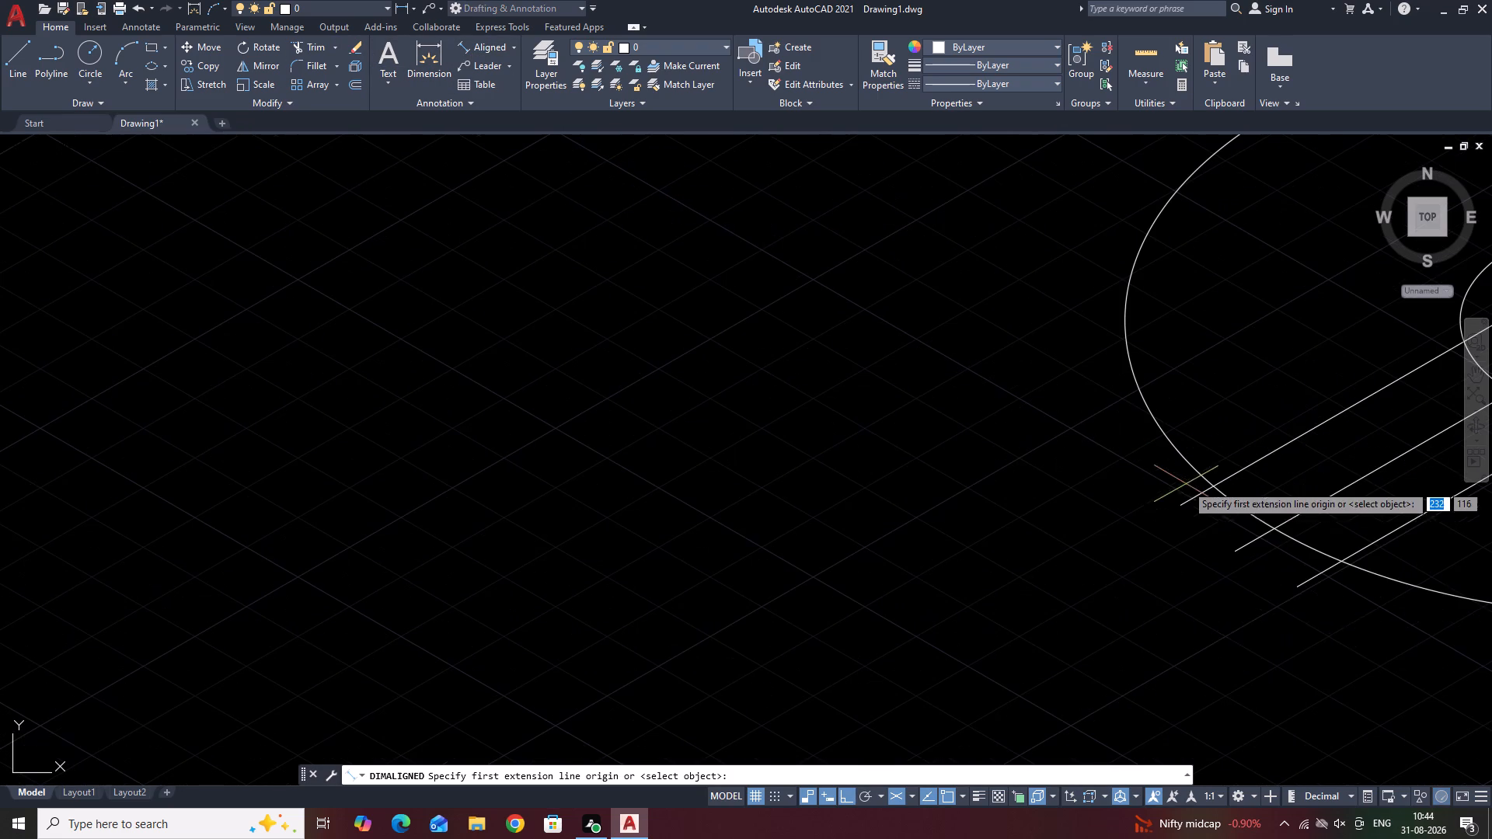
left_click(1340, 563)
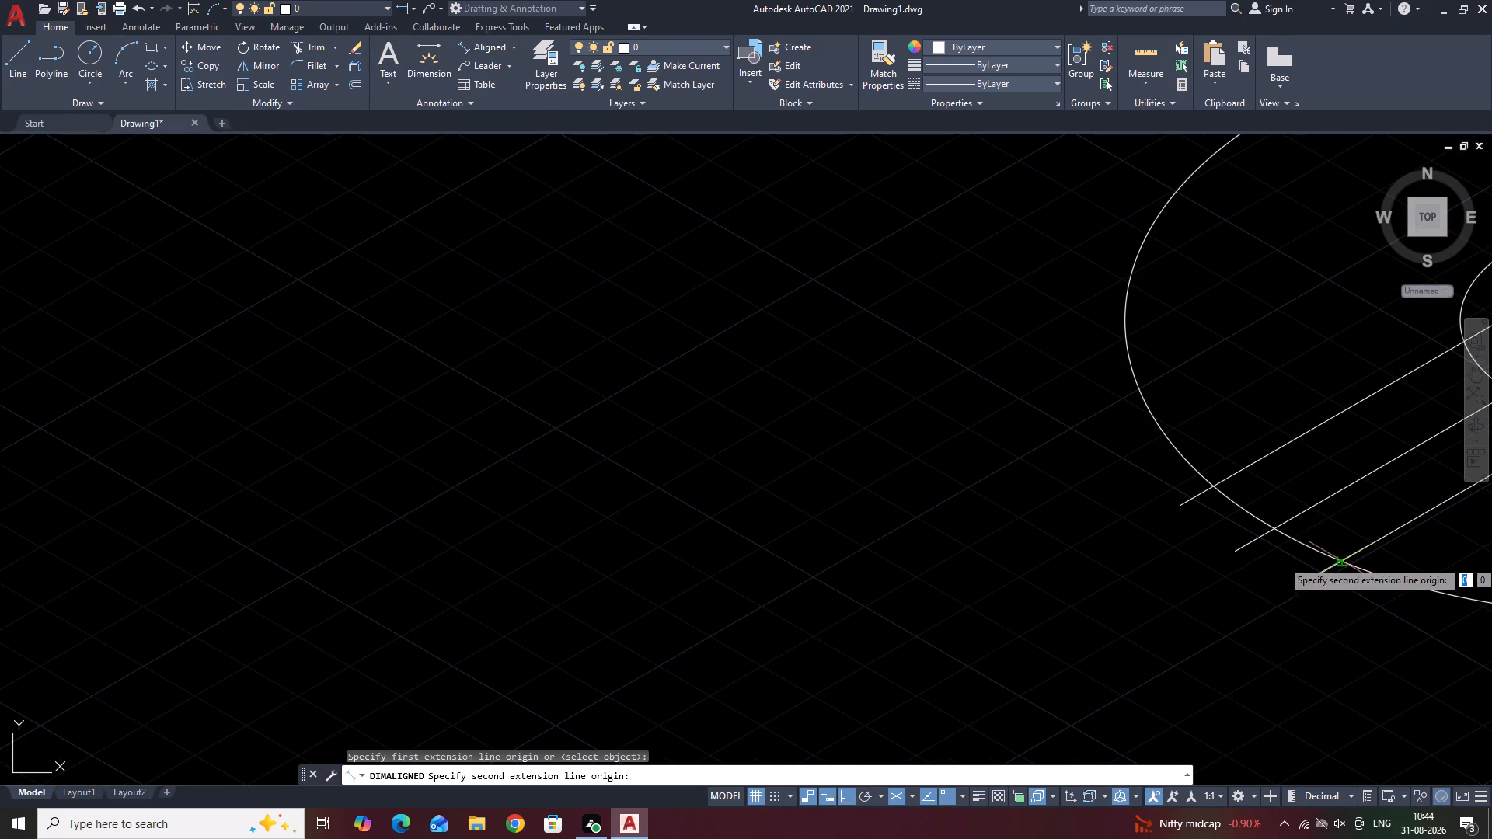
left_click(1211, 486)
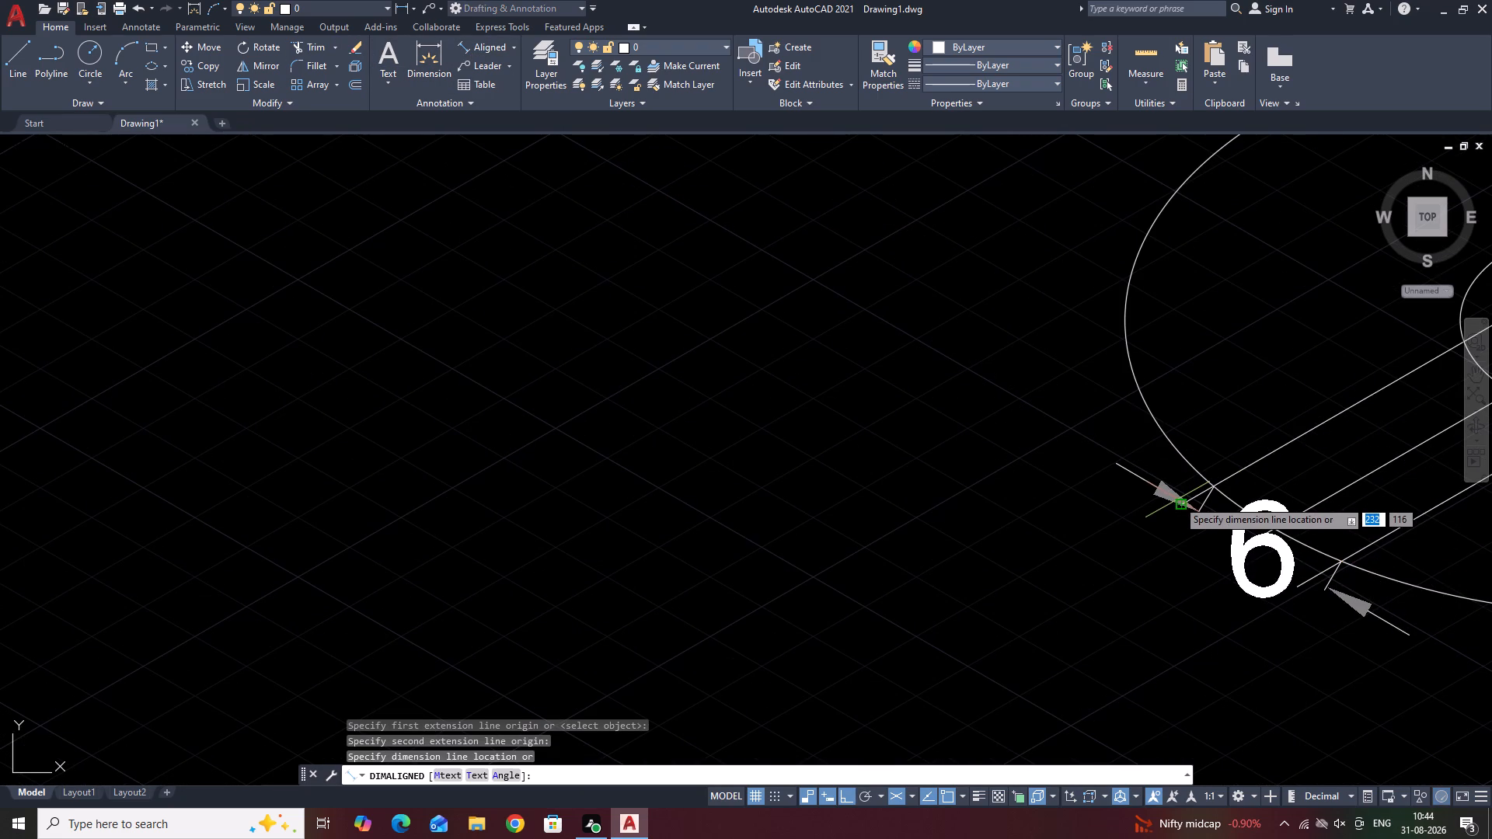
key("Escape")
Draw a line at 30° from the centre of the short boss's top hole to just beyond its outer rim.
scroll(1171, 508, "down", 3)
scroll(1264, 603, "down", 3)
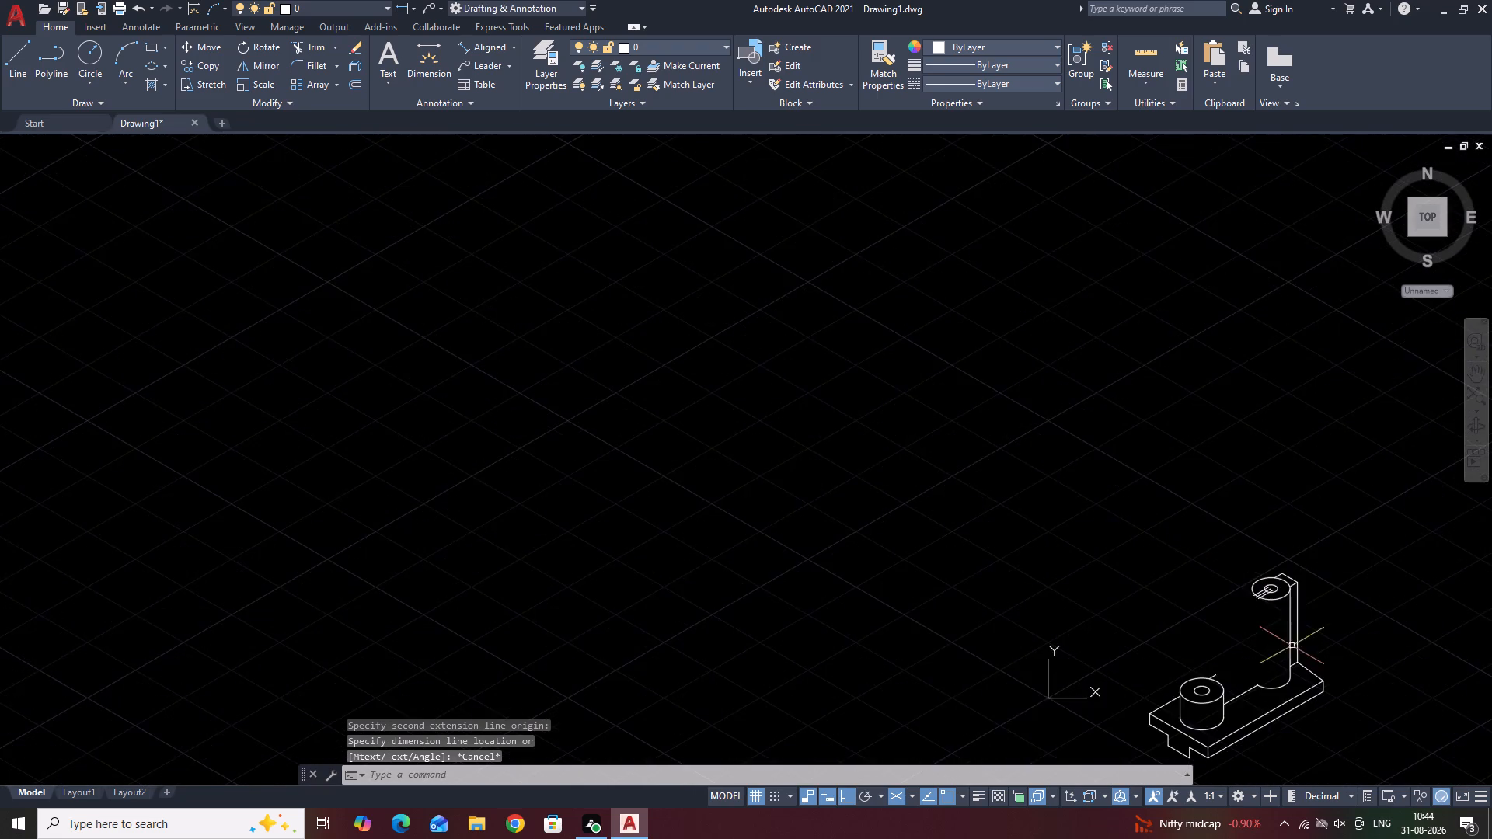
scroll(1292, 646, "down", 2)
scroll(1229, 703, "up", 4)
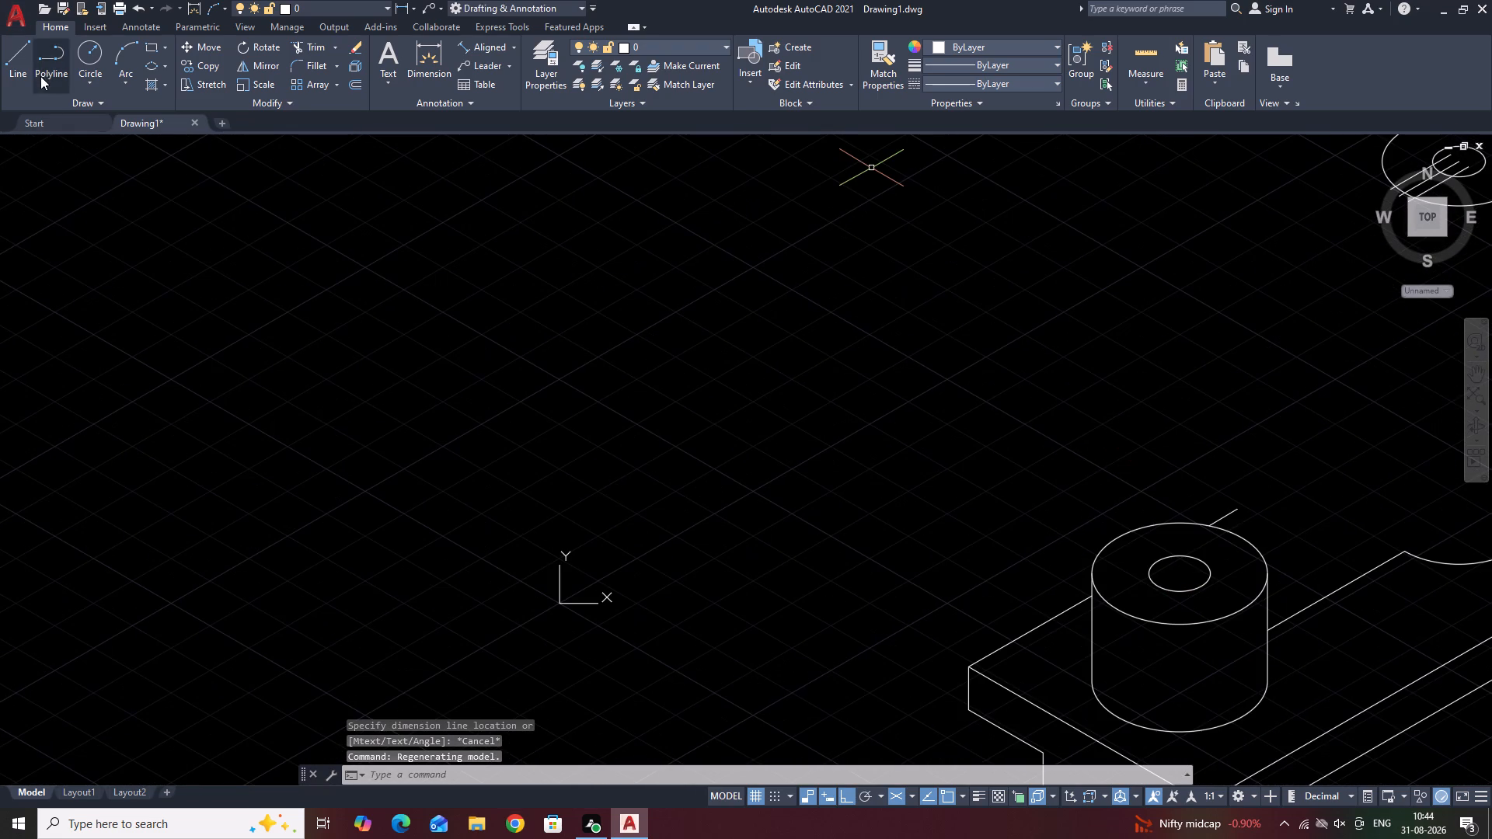
left_click(30, 64)
scroll(1163, 617, "up", 3)
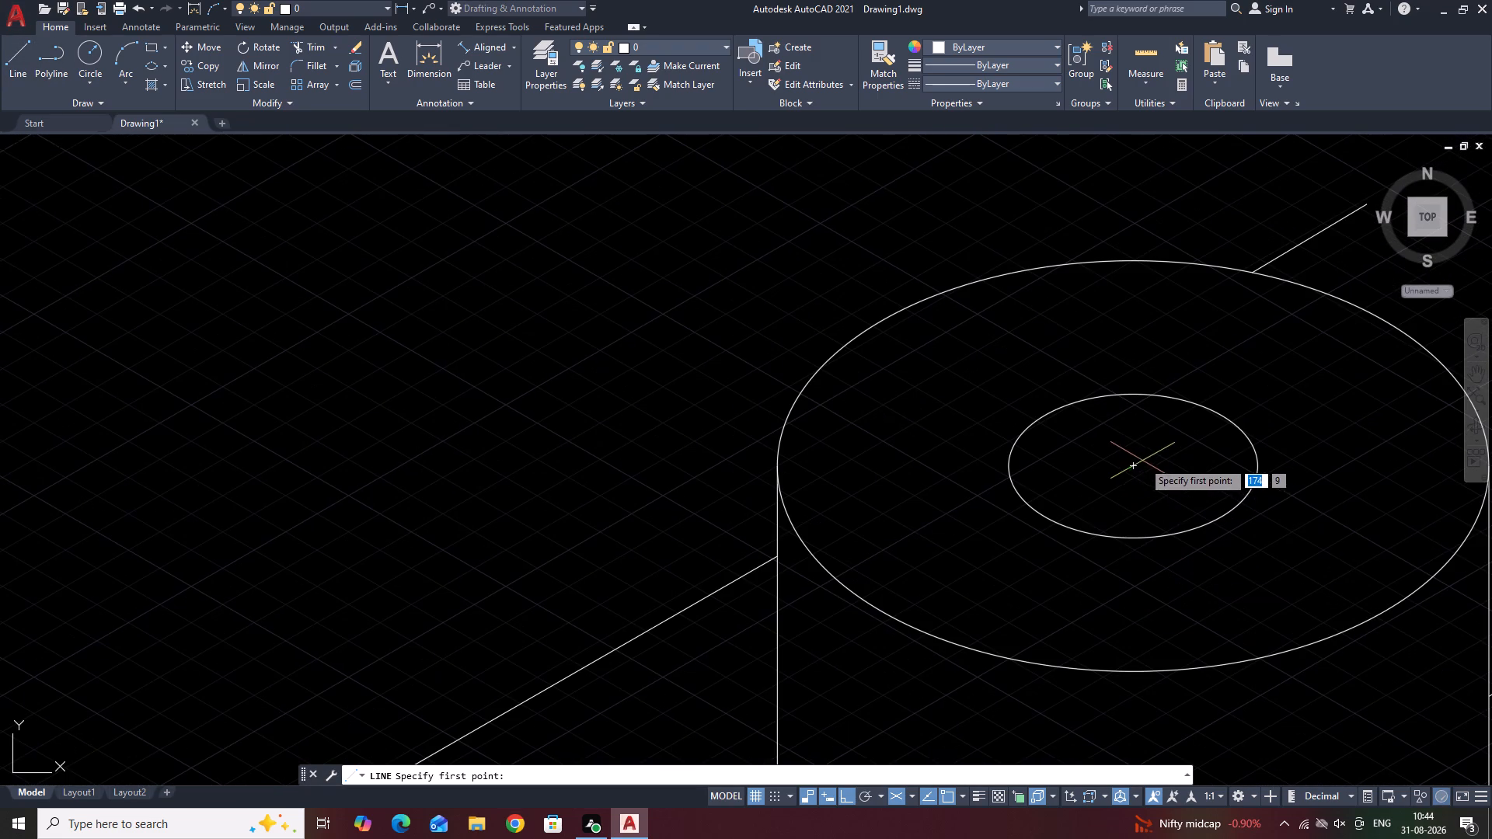
left_click(1128, 468)
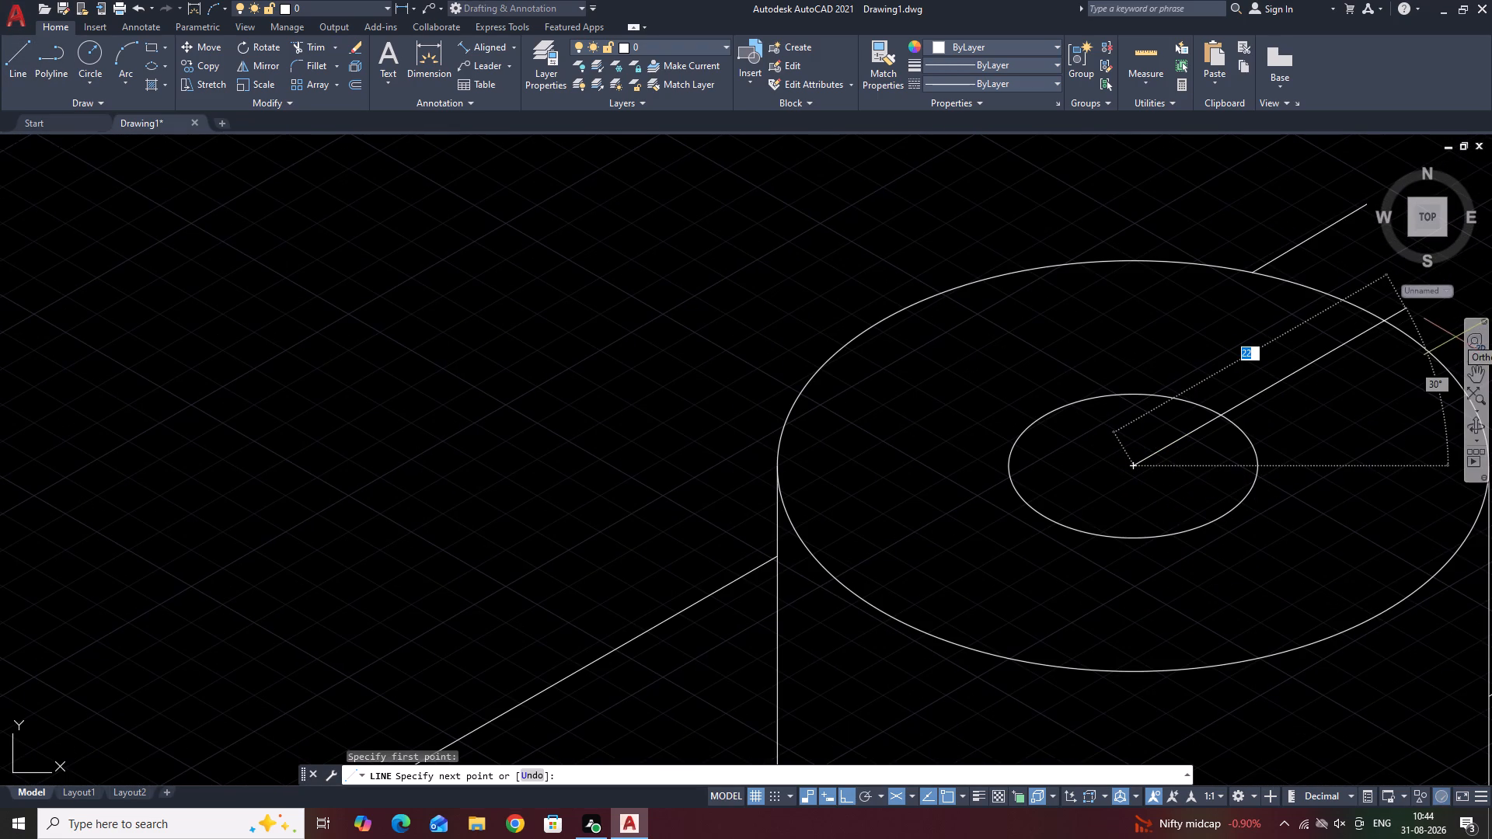
scroll(1421, 339, "down", 3)
scroll(1434, 332, "up", 2)
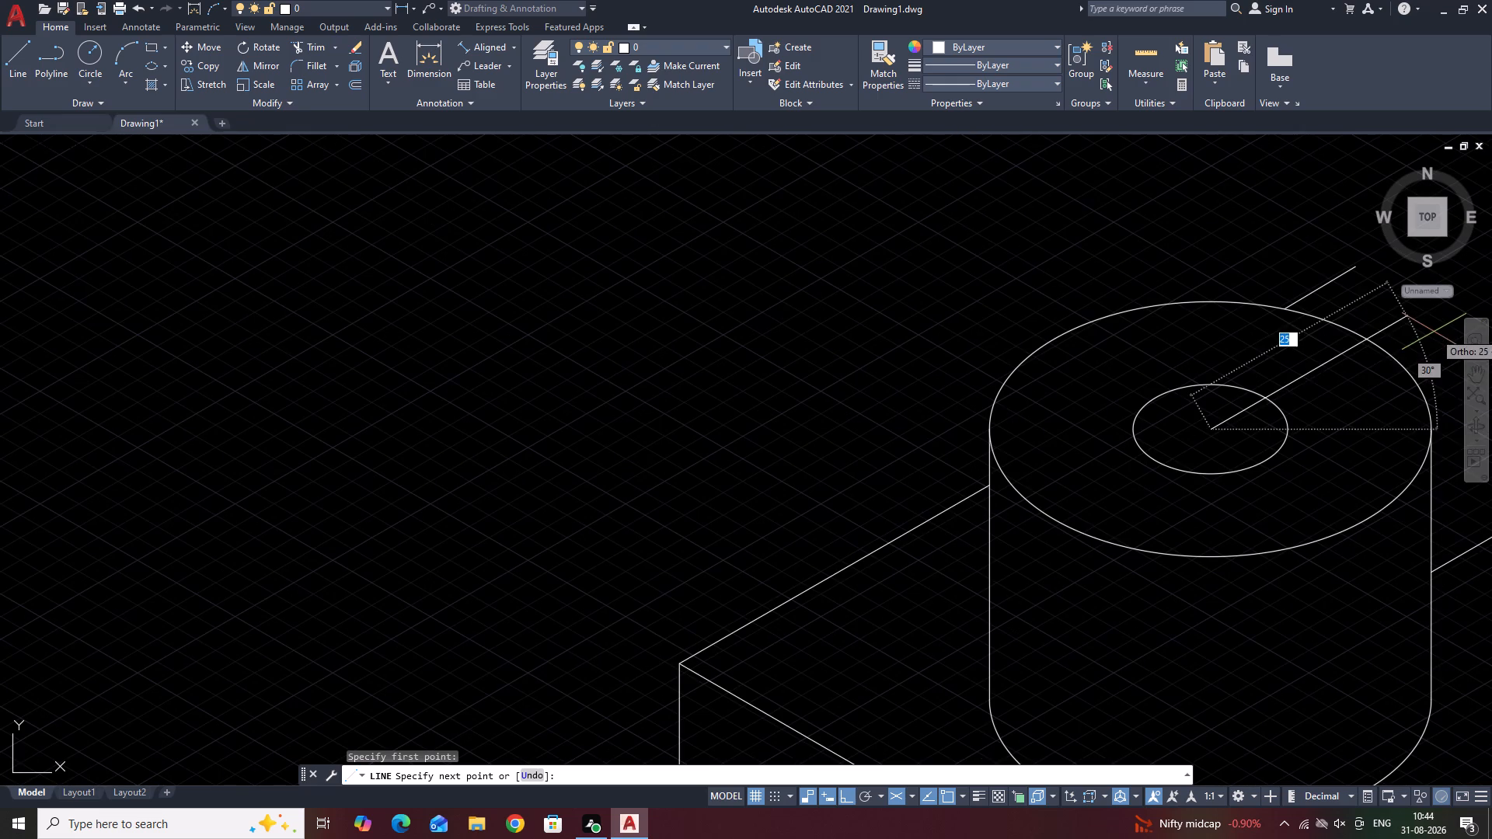
left_click(1411, 332)
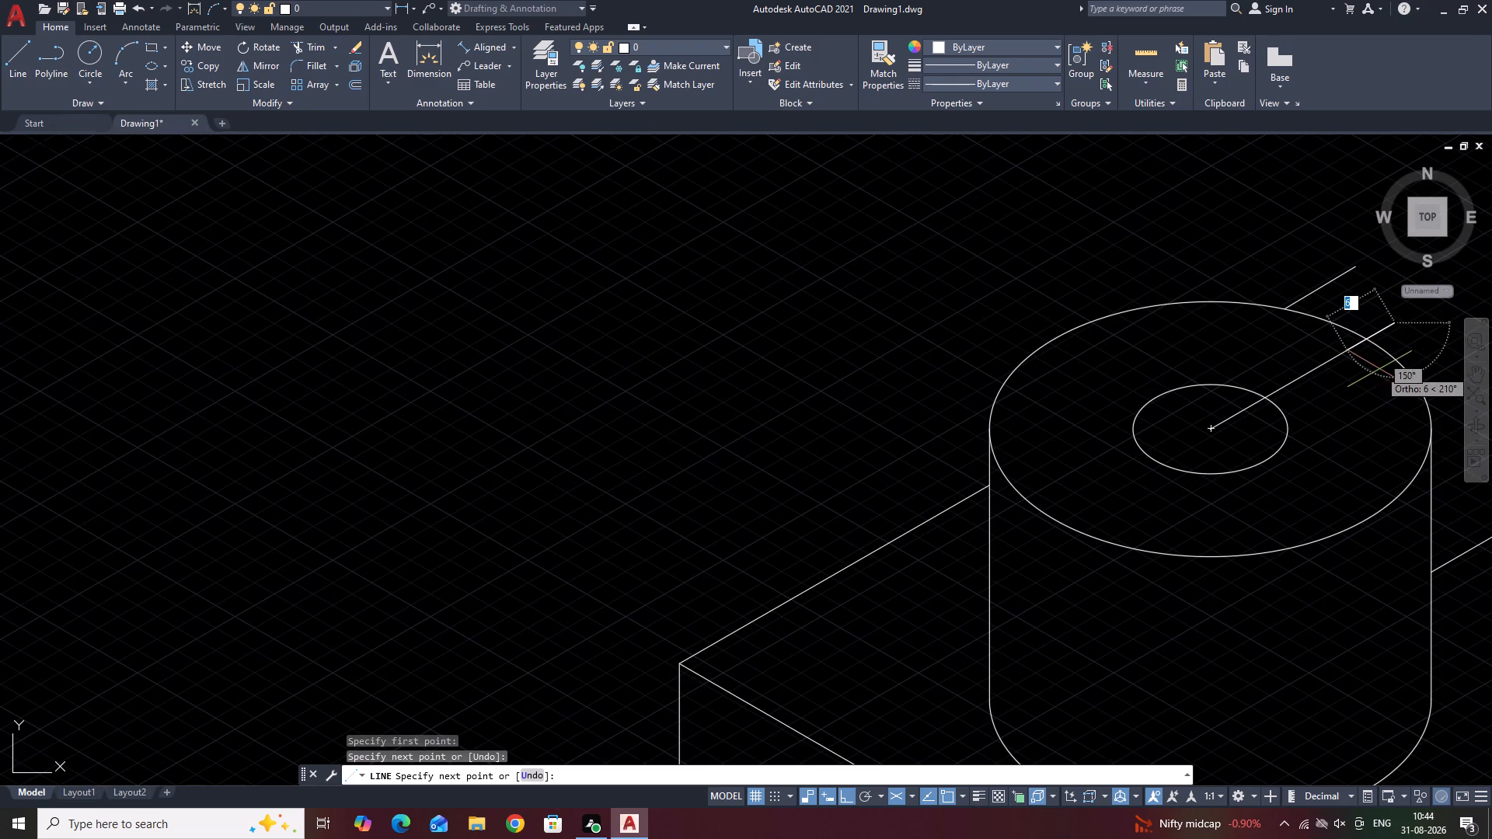
key("space")
Copy the boss's 30° centre line 3 units to each side, along the 150° and 330° directions, based at its rim crossing.
scroll(1389, 352, "down", 2)
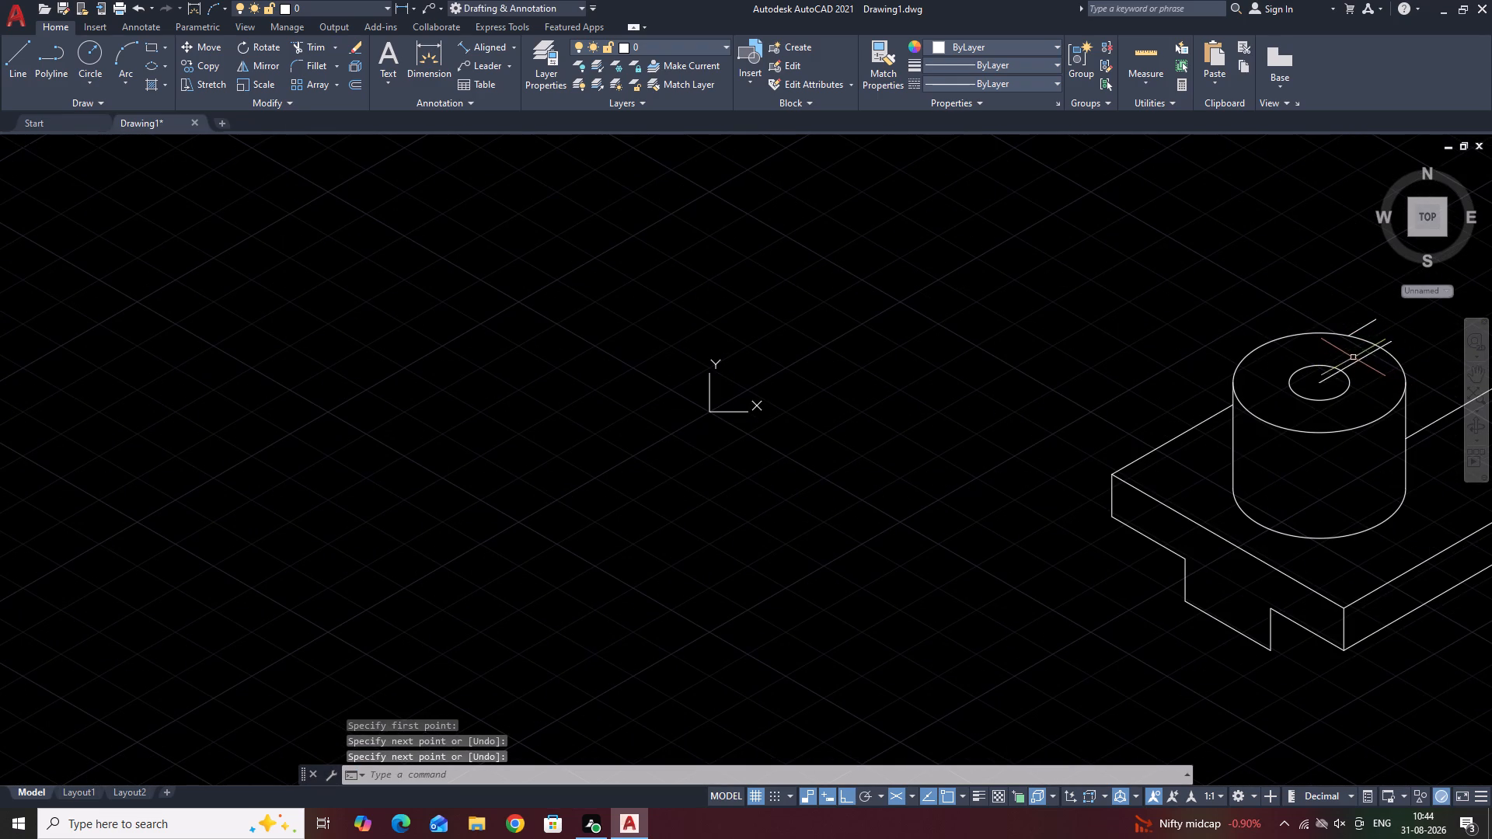
left_click(1361, 361)
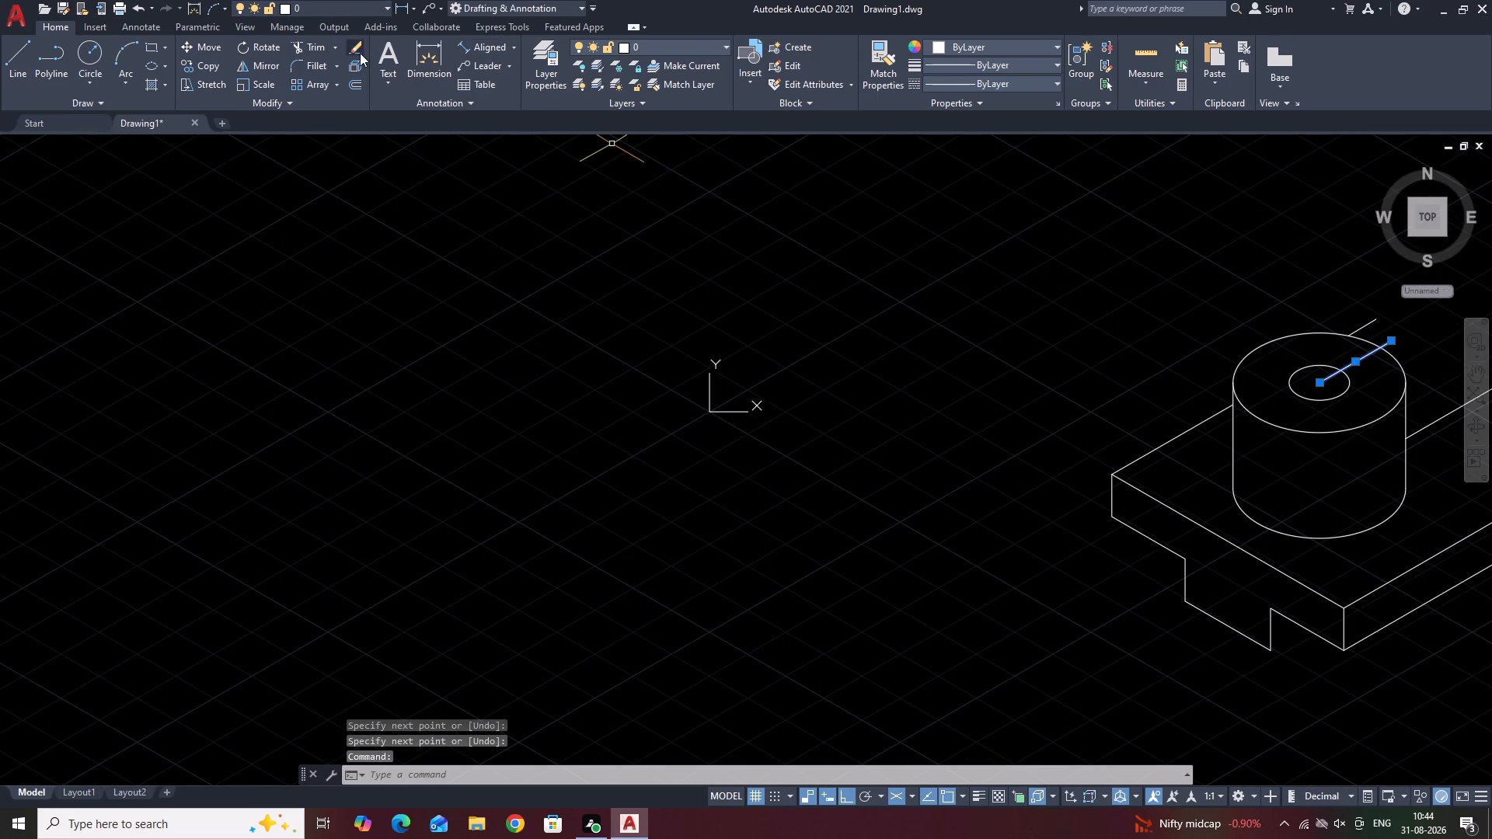
left_click(210, 68)
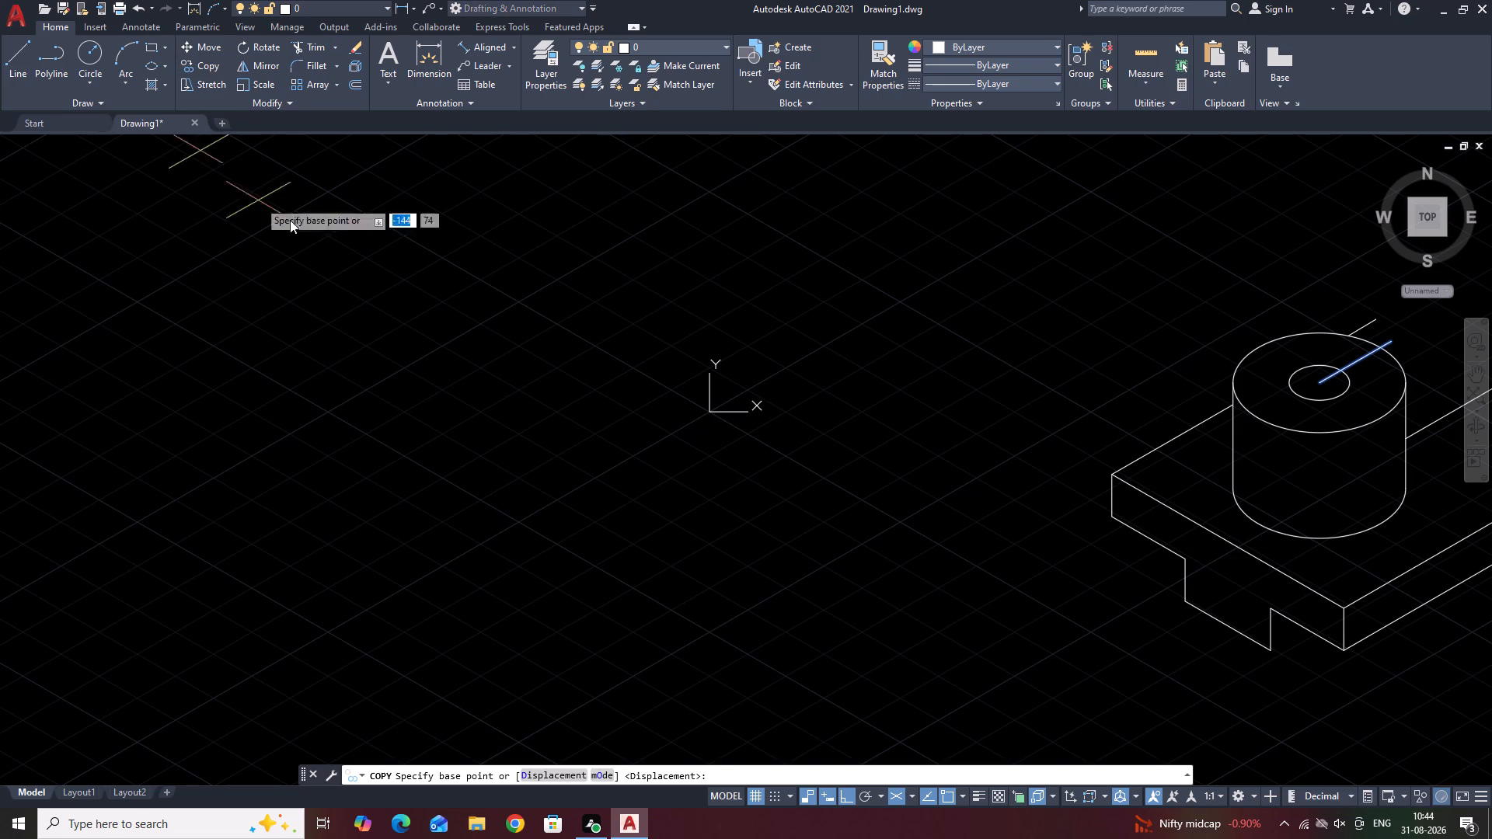
scroll(1390, 380, "up", 1)
left_click(1367, 328)
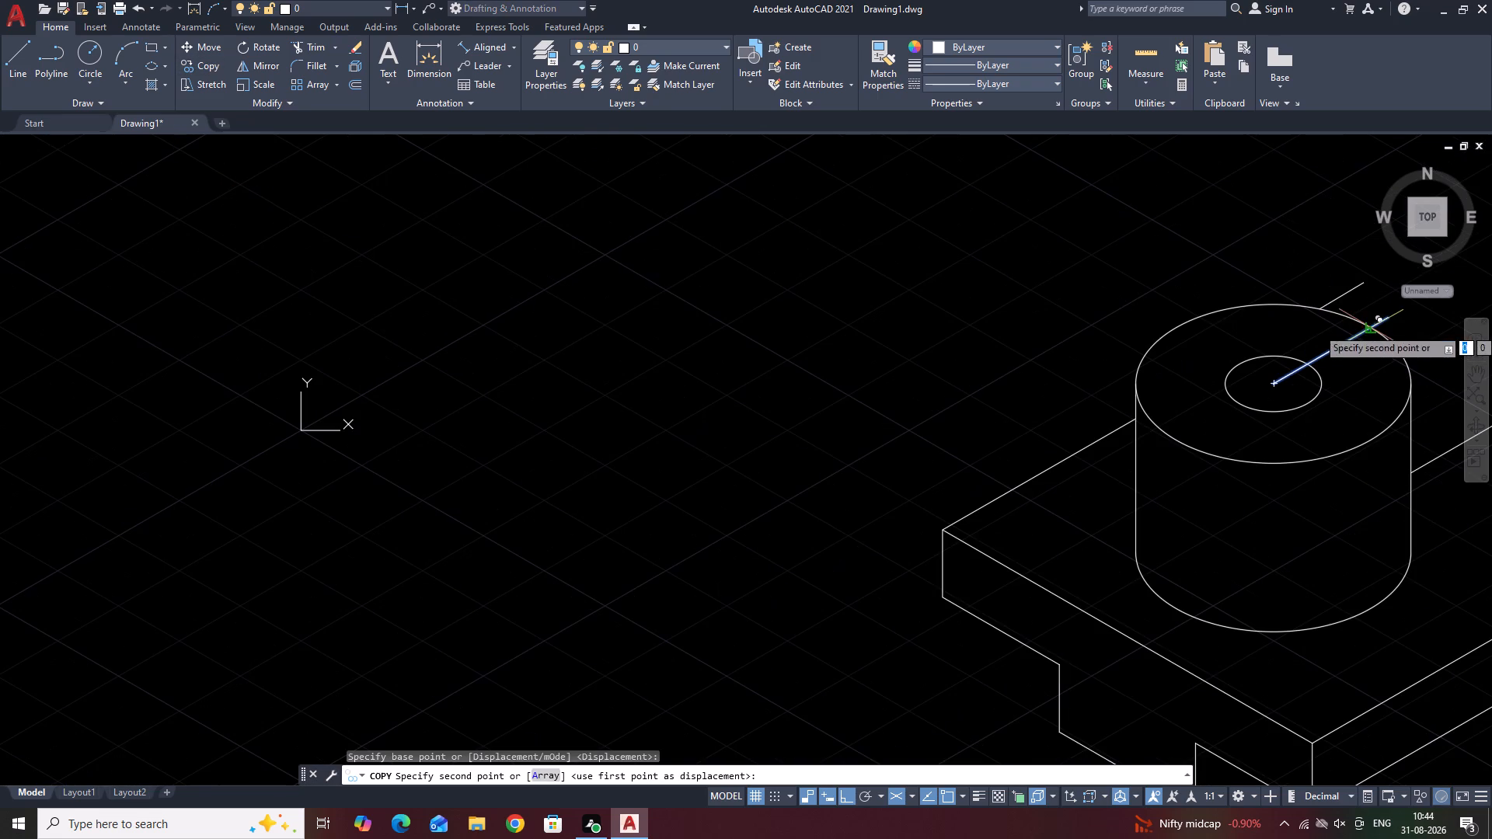
key("3")
key("Return")
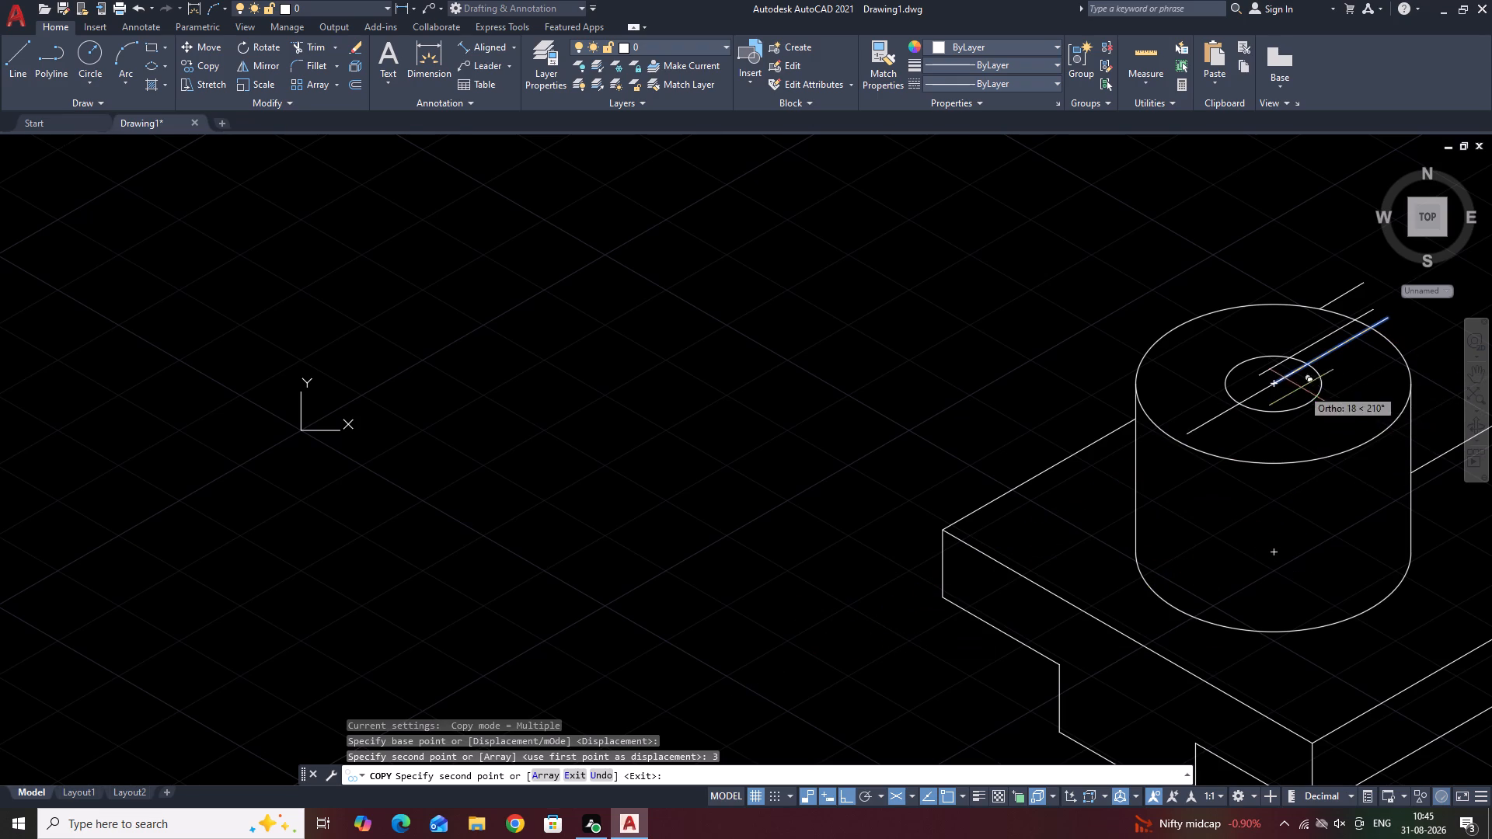
key("3")
key("Return")
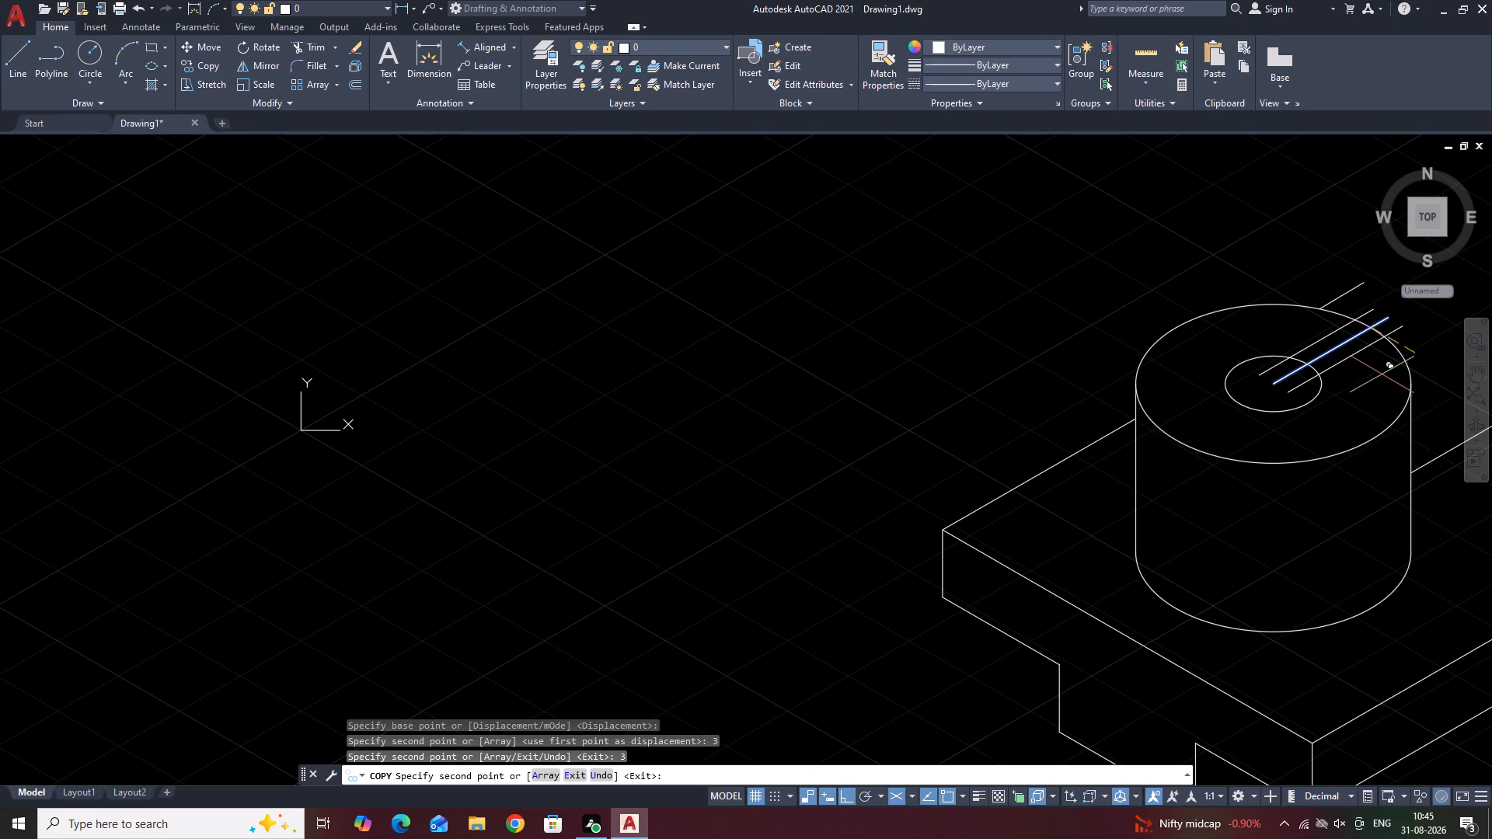
key("space")
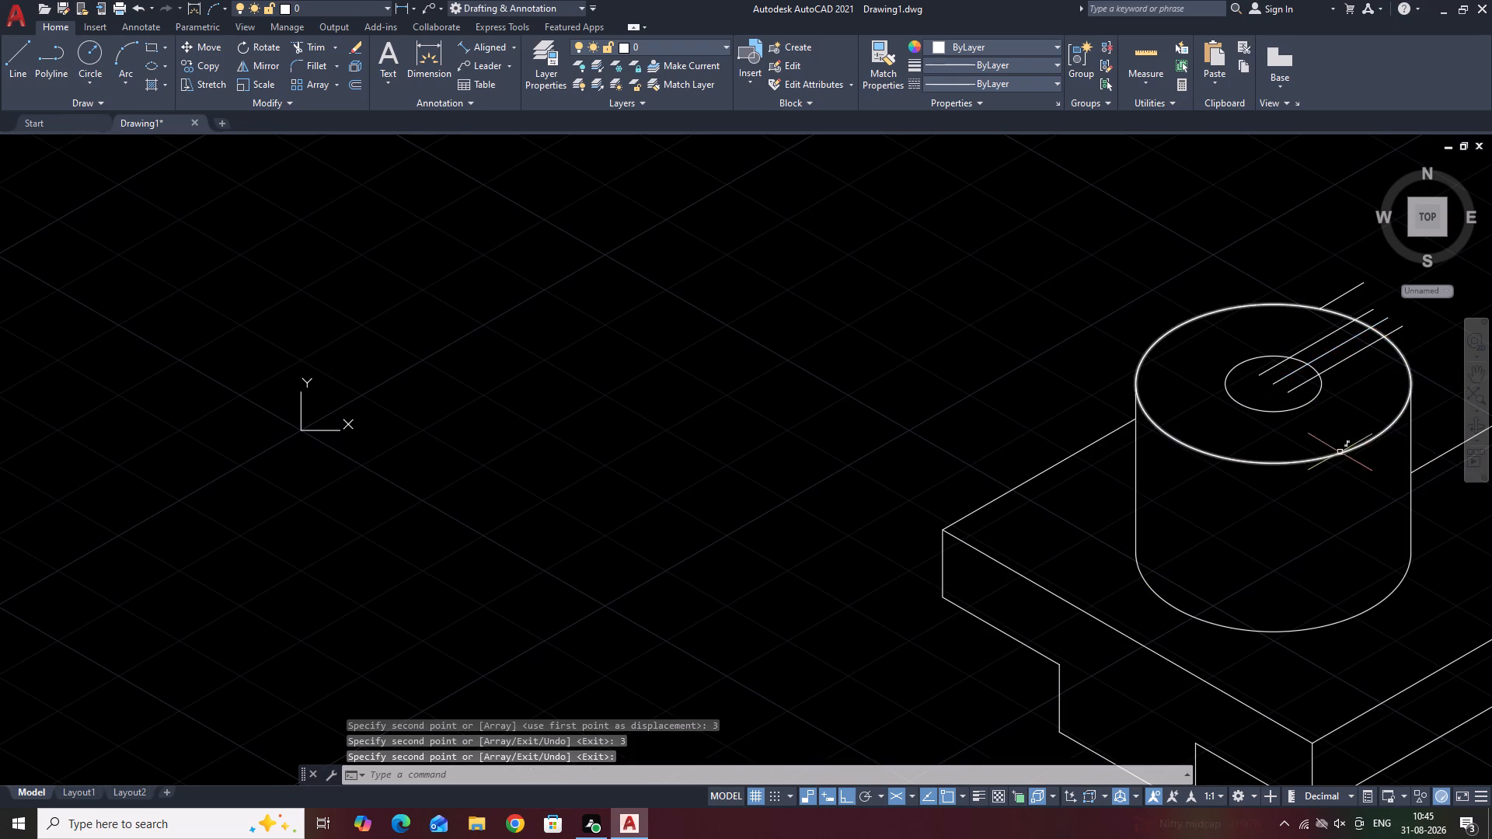
Draw the near sloping rib edge from the tall cylinder's 330°-side parallel line rim crossing to the matching rim crossing on the short boss.
scroll(1339, 452, "down", 4)
scroll(1374, 406, "up", 2)
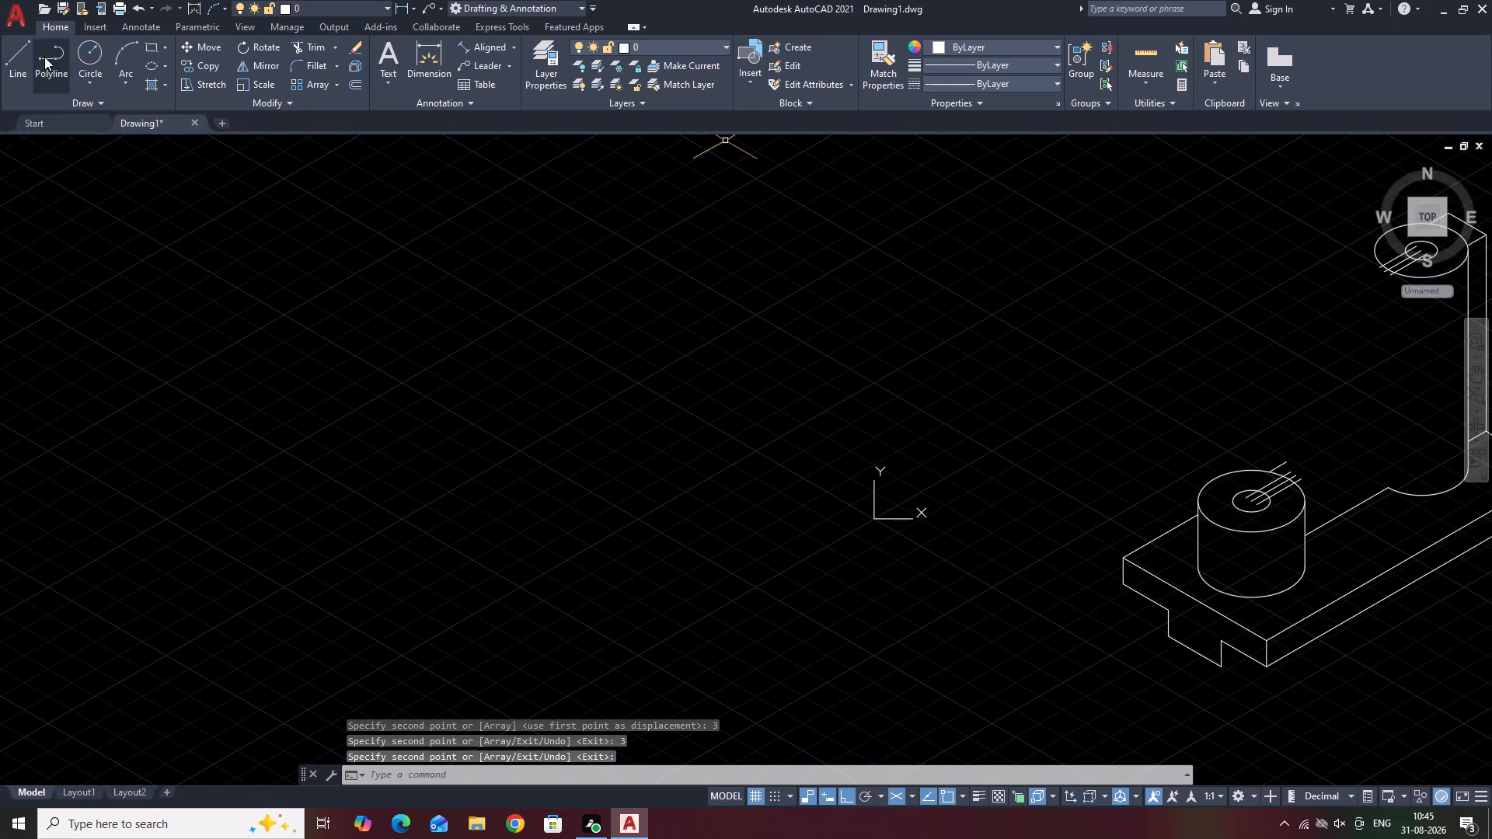
left_click(21, 57)
scroll(1098, 520, "down", 2)
scroll(1264, 442, "up", 3)
scroll(1089, 374, "up", 2)
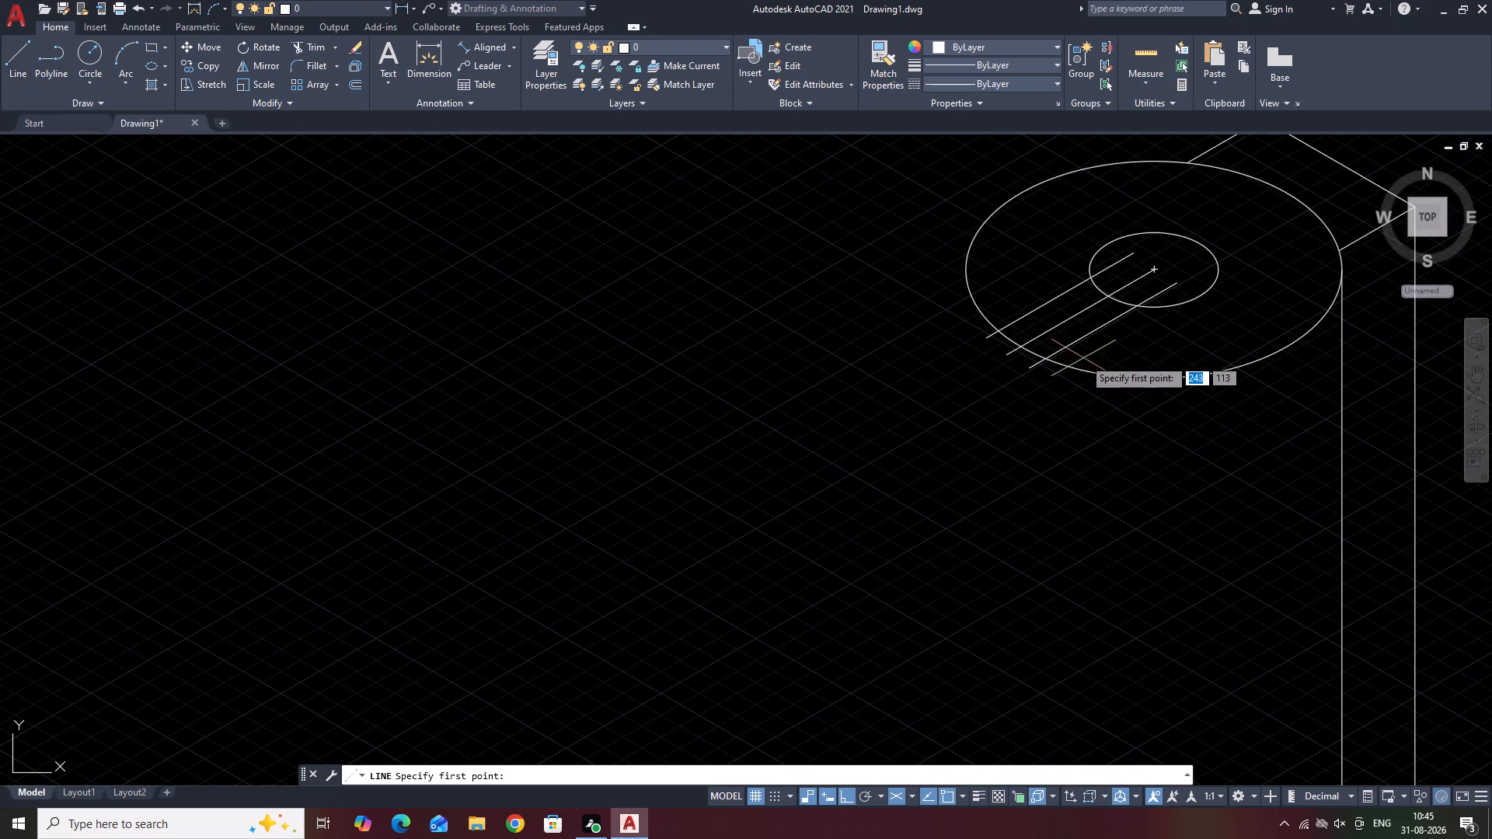
left_click(1041, 361)
scroll(991, 536, "down", 4)
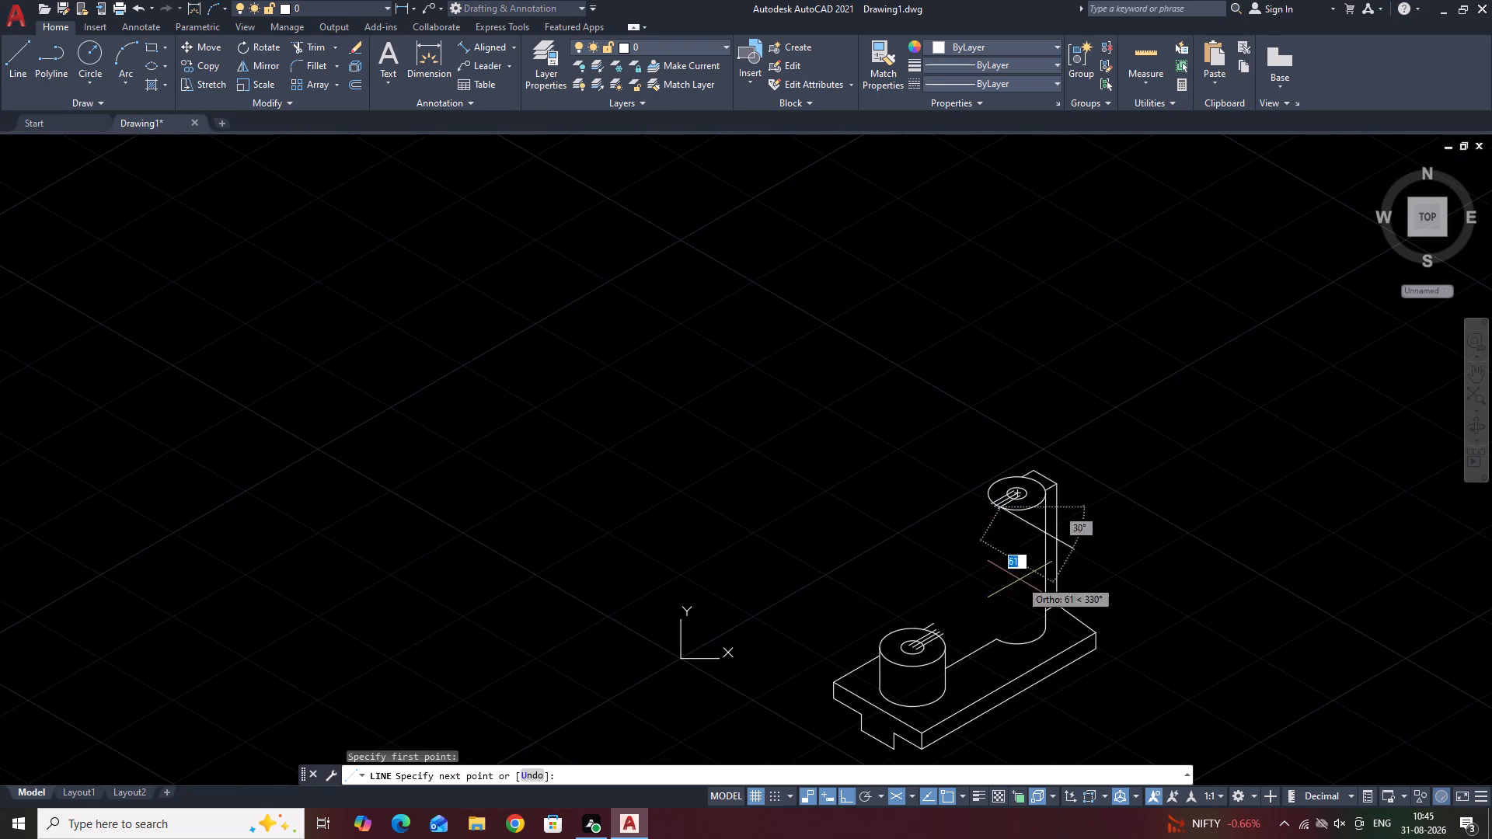
scroll(948, 650, "up", 3)
scroll(865, 590, "up", 3)
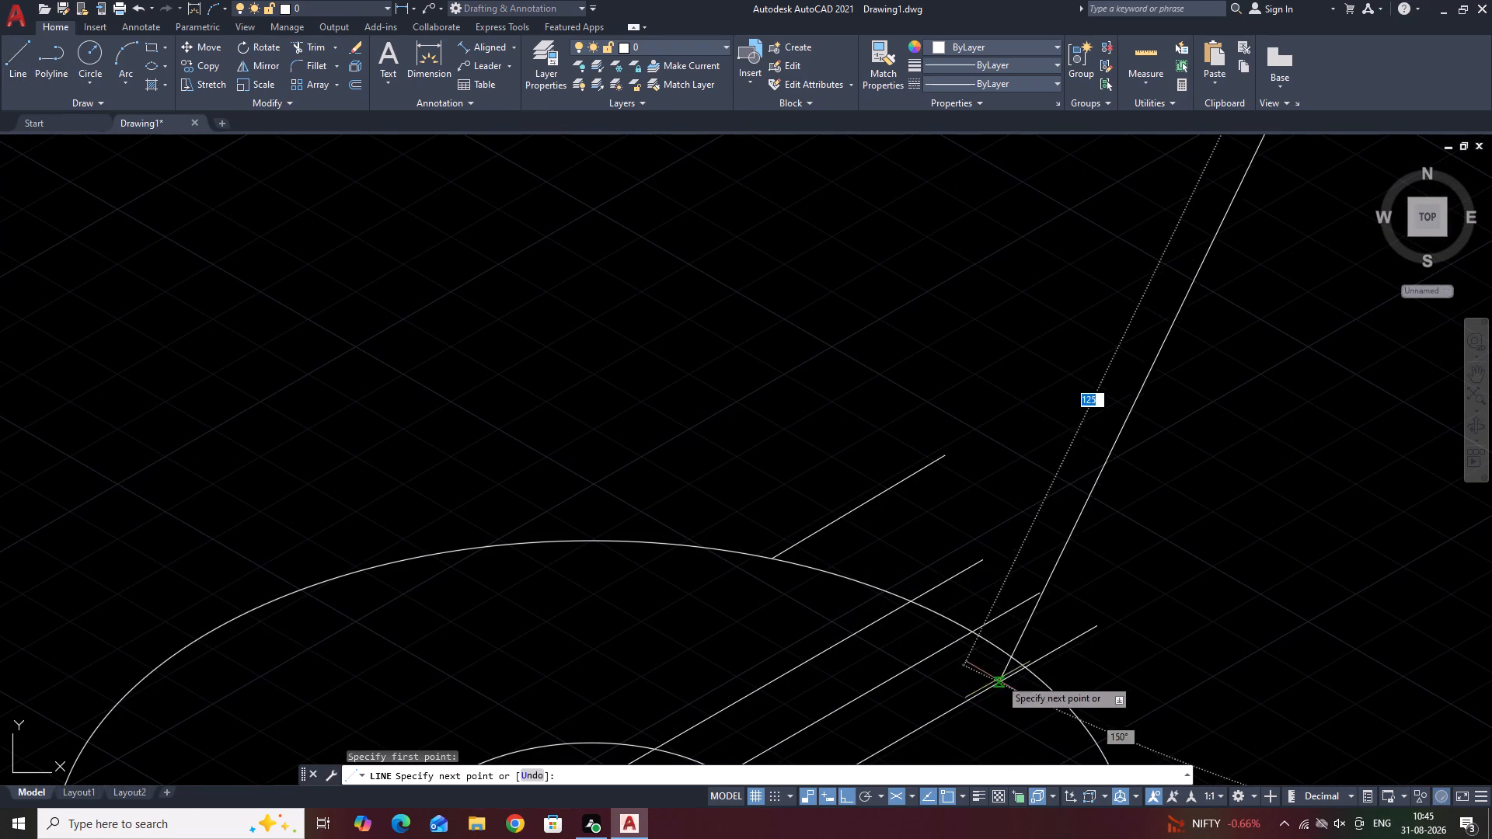
left_click(1028, 665)
key("space")
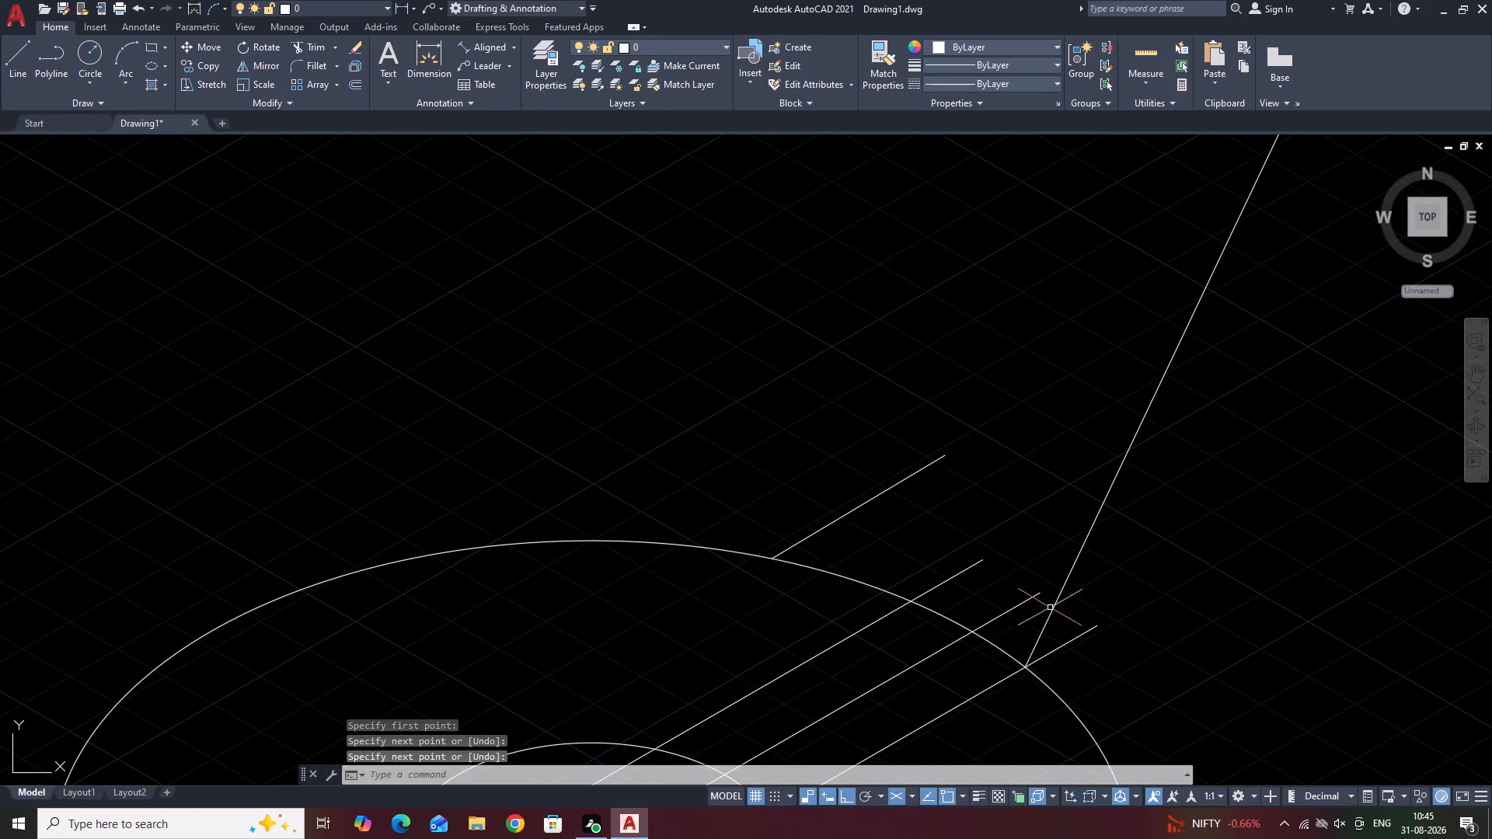
Draw the far sloping rib edge between the 150°-side parallel line rim crossings on the tall cylinder and the short boss.
scroll(1050, 607, "down", 4)
key("space")
scroll(1169, 304, "up", 2)
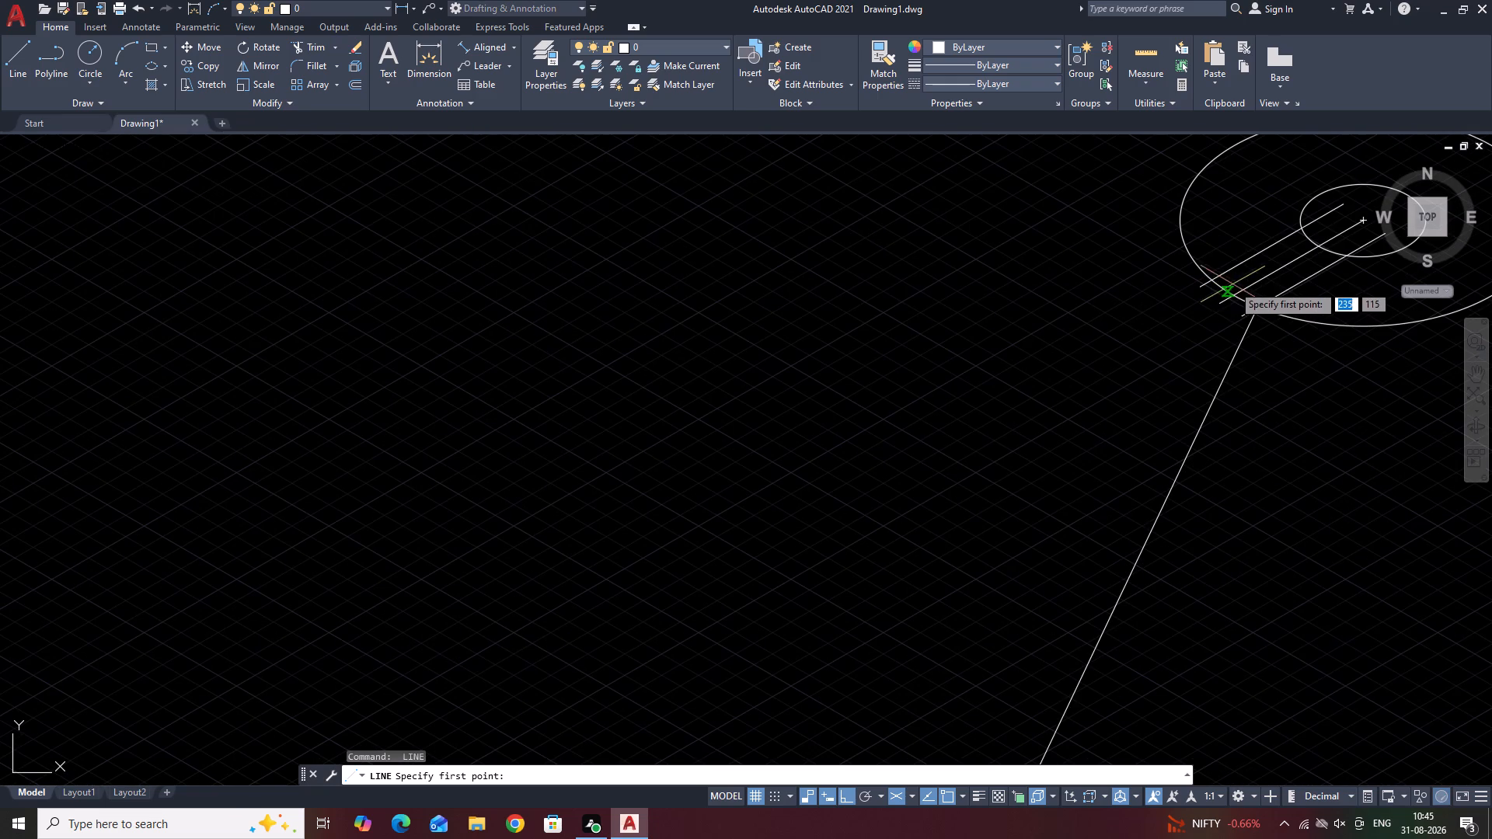
left_click(1215, 278)
scroll(1072, 559, "down", 4)
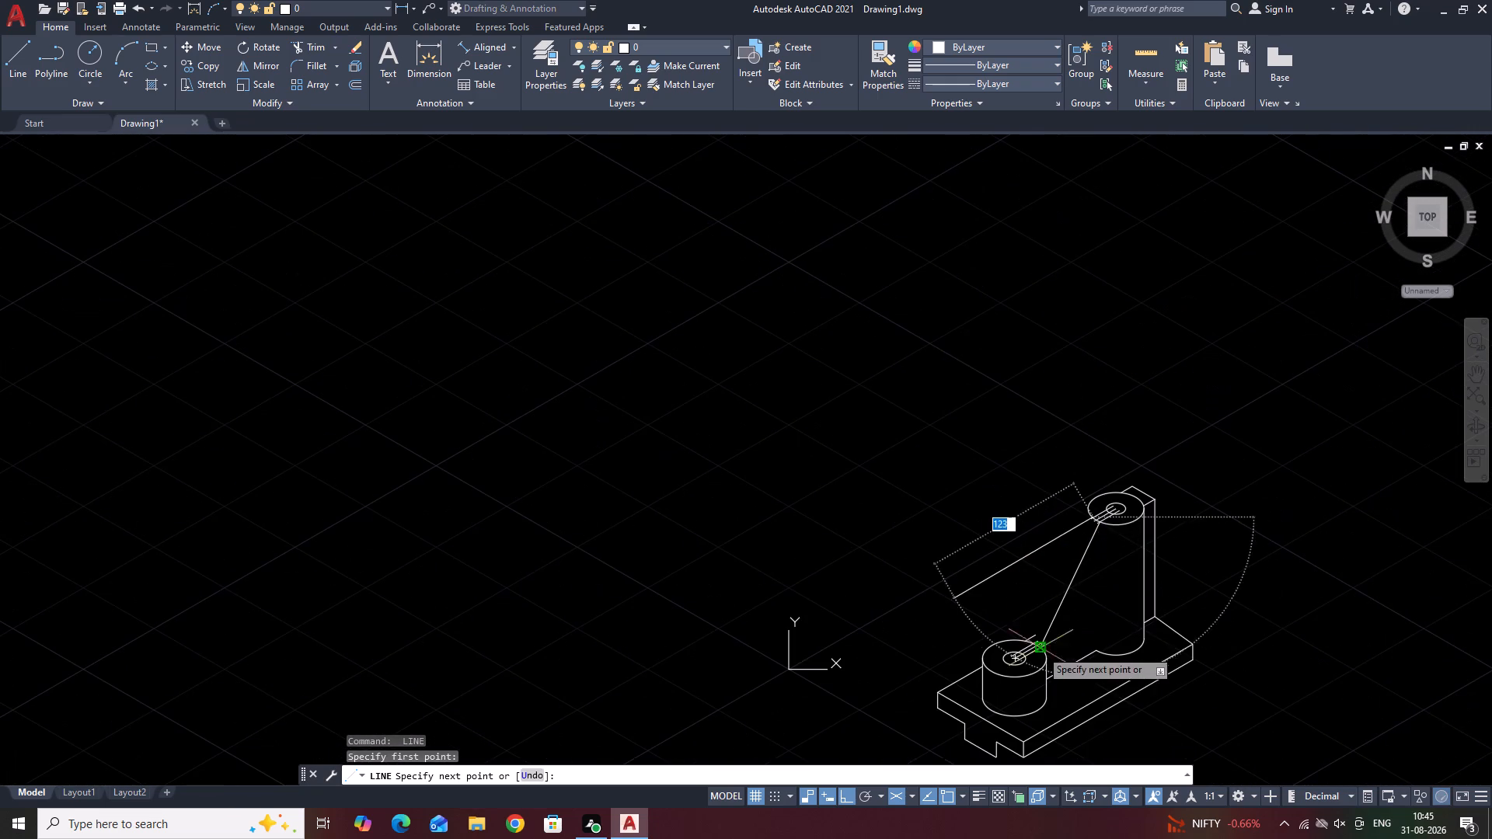
scroll(1041, 656, "up", 7)
scroll(1008, 694, "down", 2)
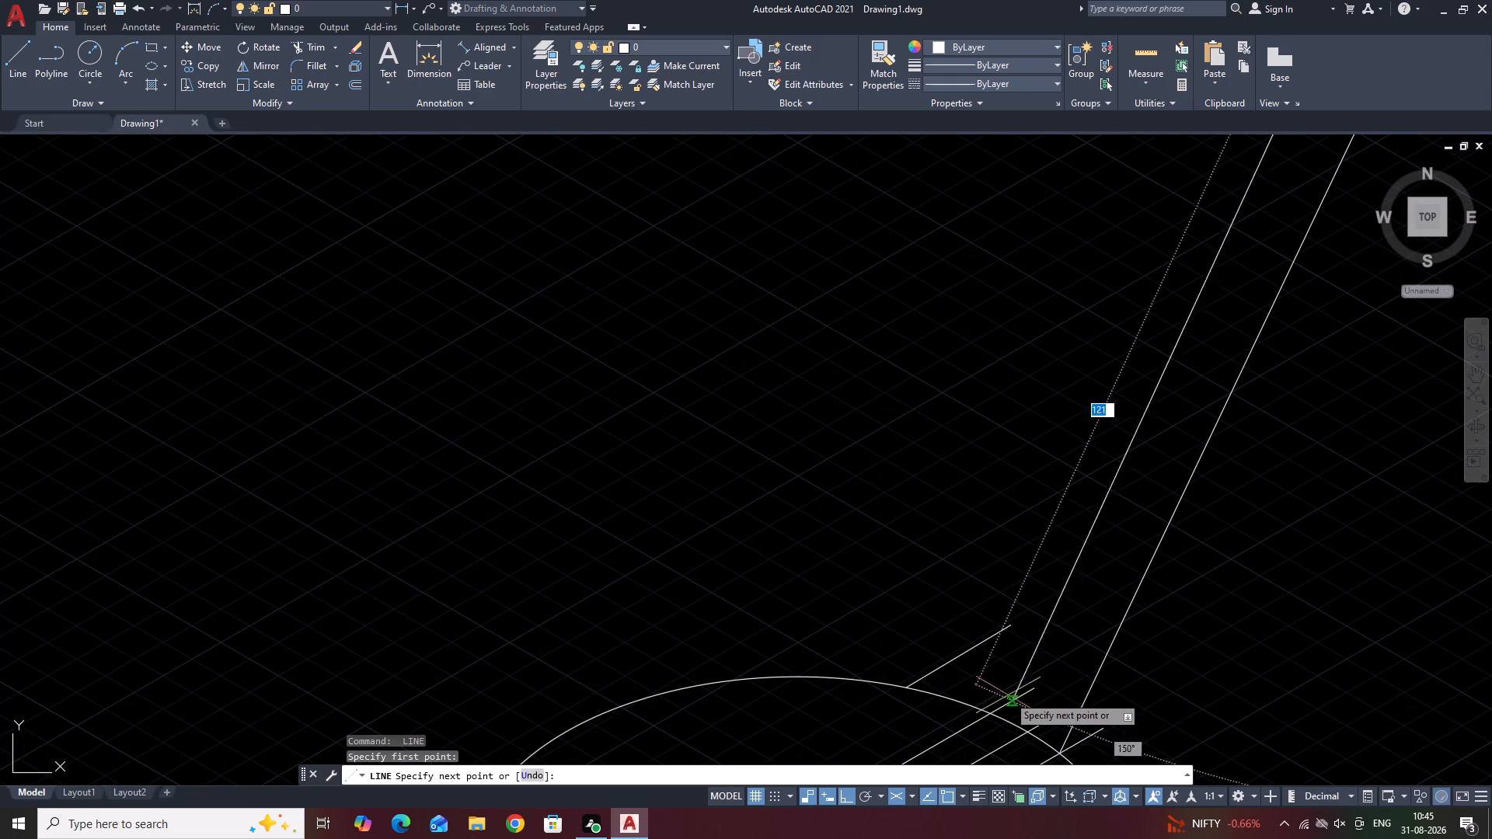
left_click(989, 712)
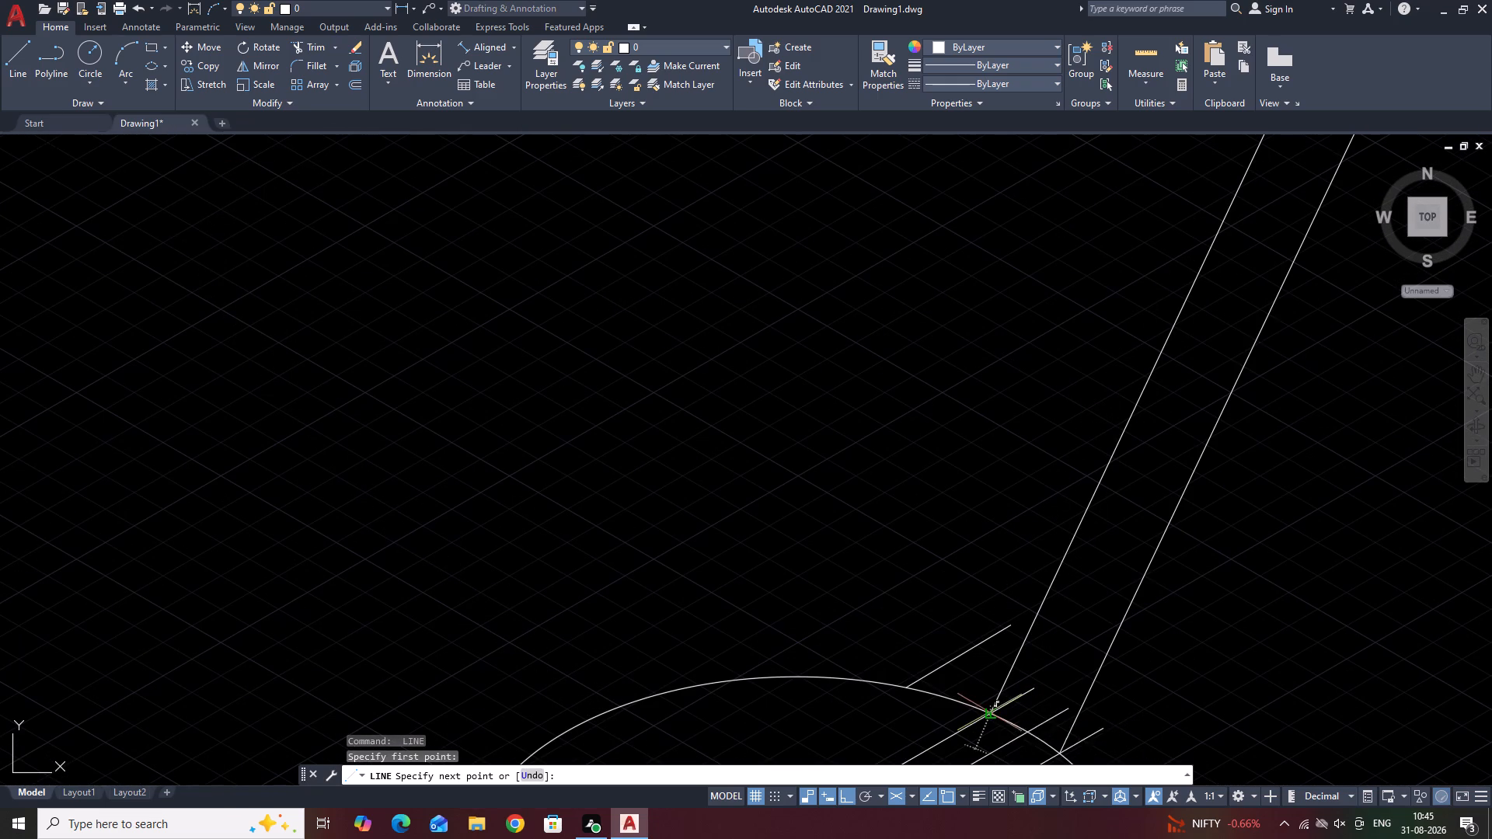
key("space")
Measure the spacing between the two sloping rib edges with a temporary aligned dimension, and erase that dimension.
scroll(1232, 629, "down", 3)
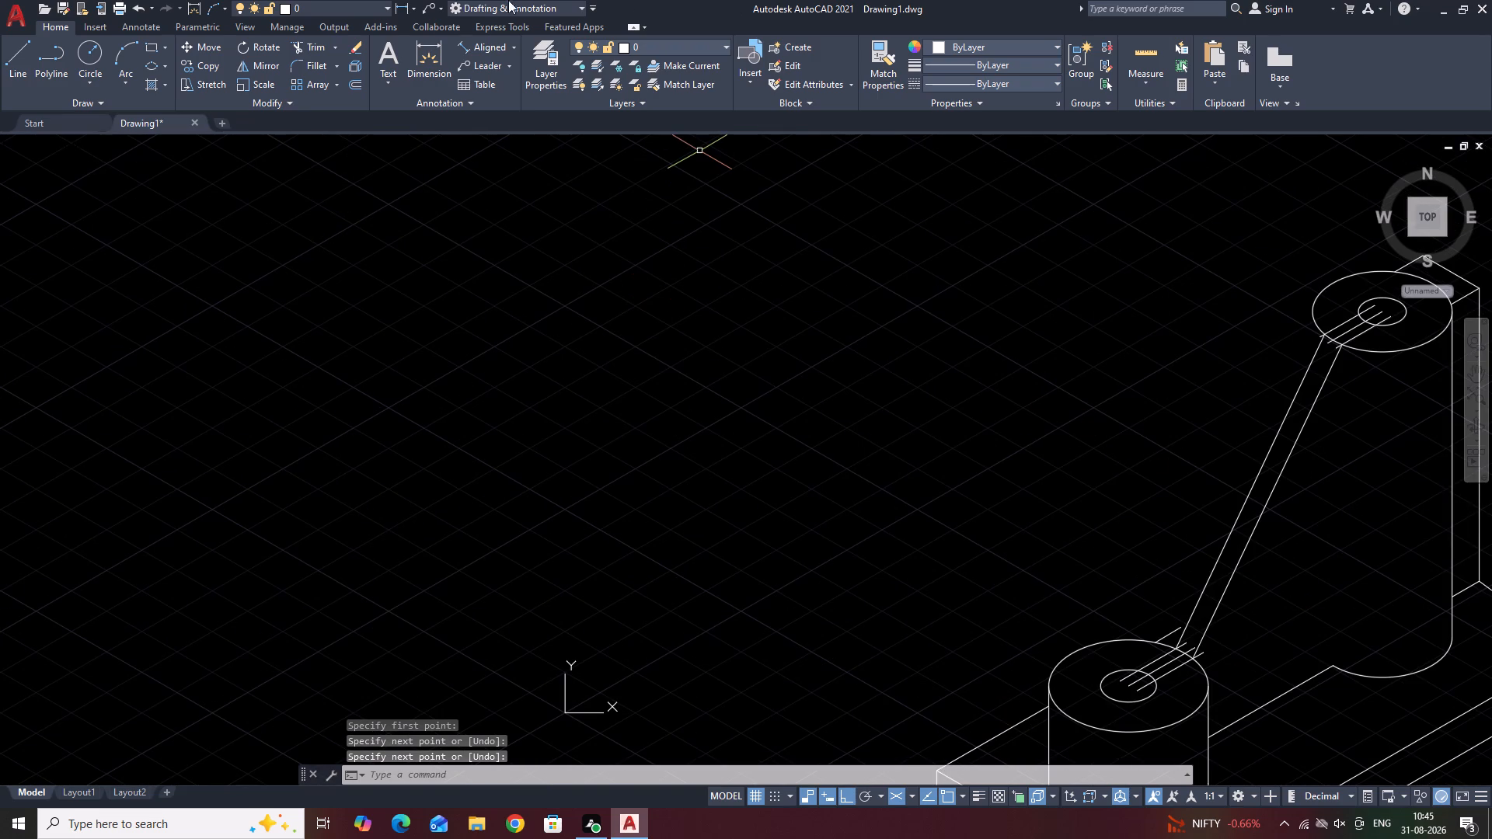
left_click(491, 43)
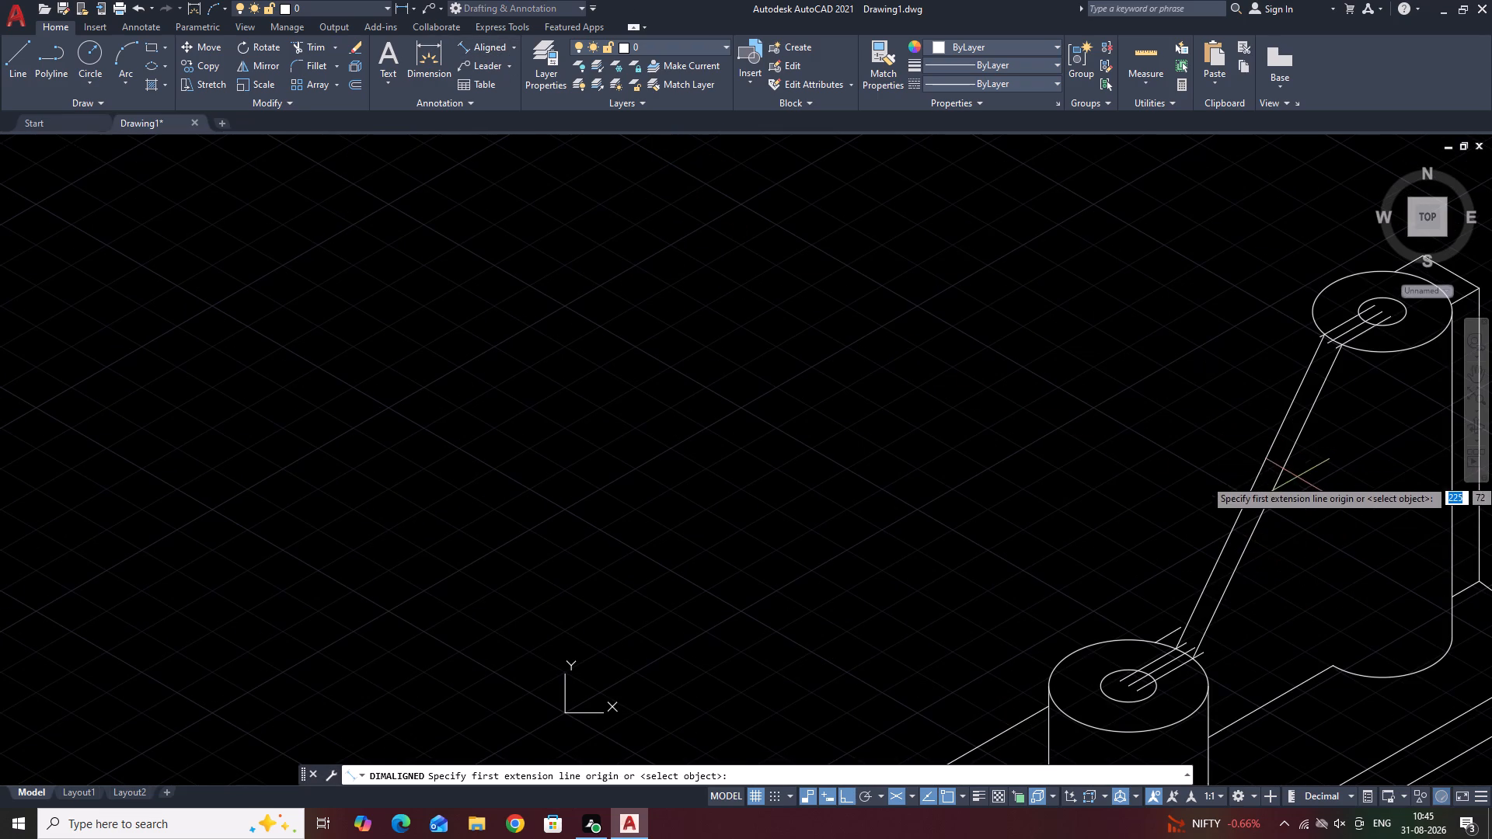
left_click(1267, 505)
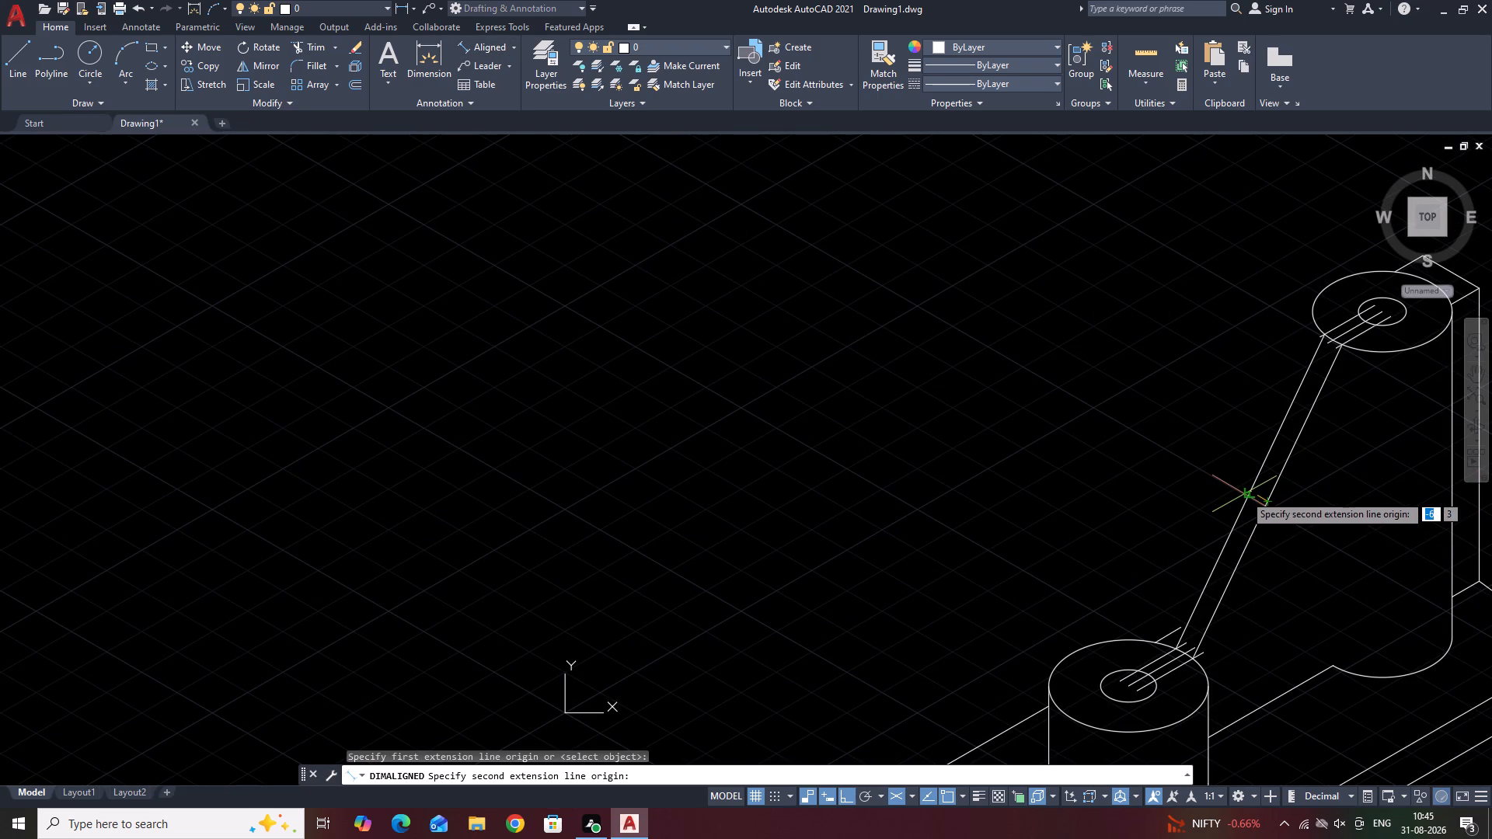
left_click(1250, 488)
left_click(1212, 465)
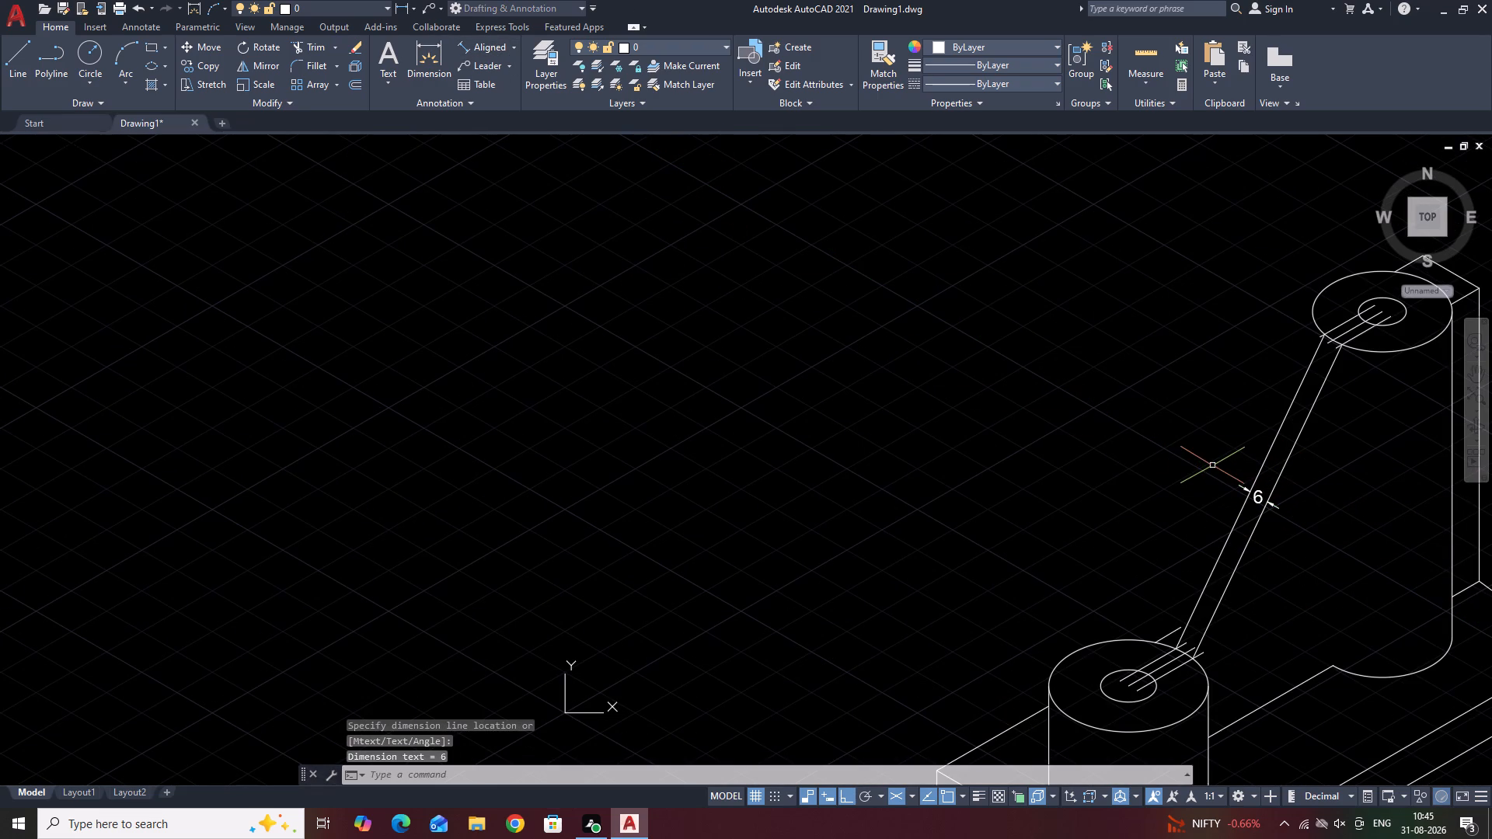
key("Escape")
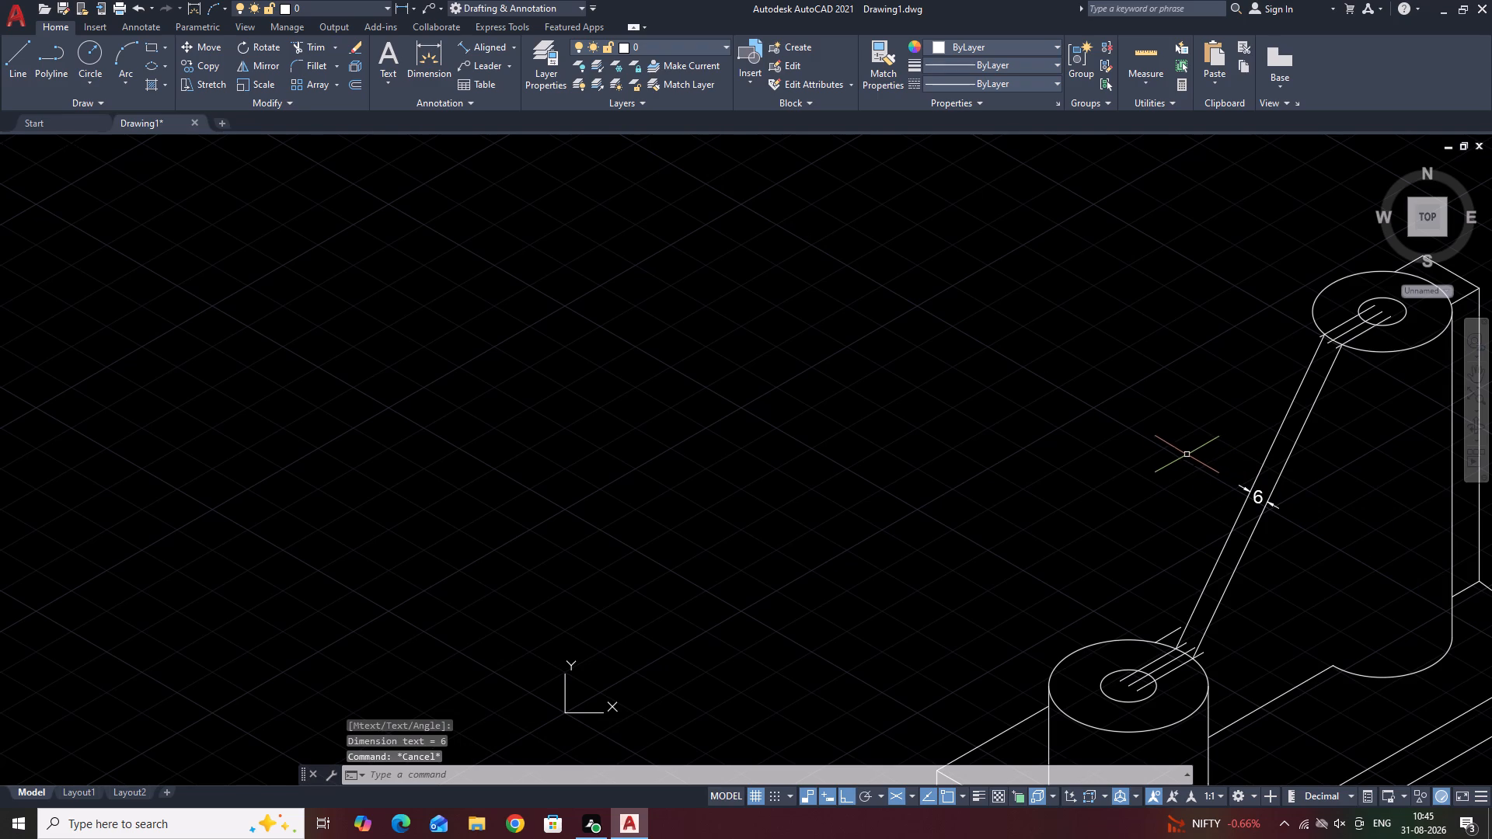
left_click(1265, 500)
right_click(1264, 495)
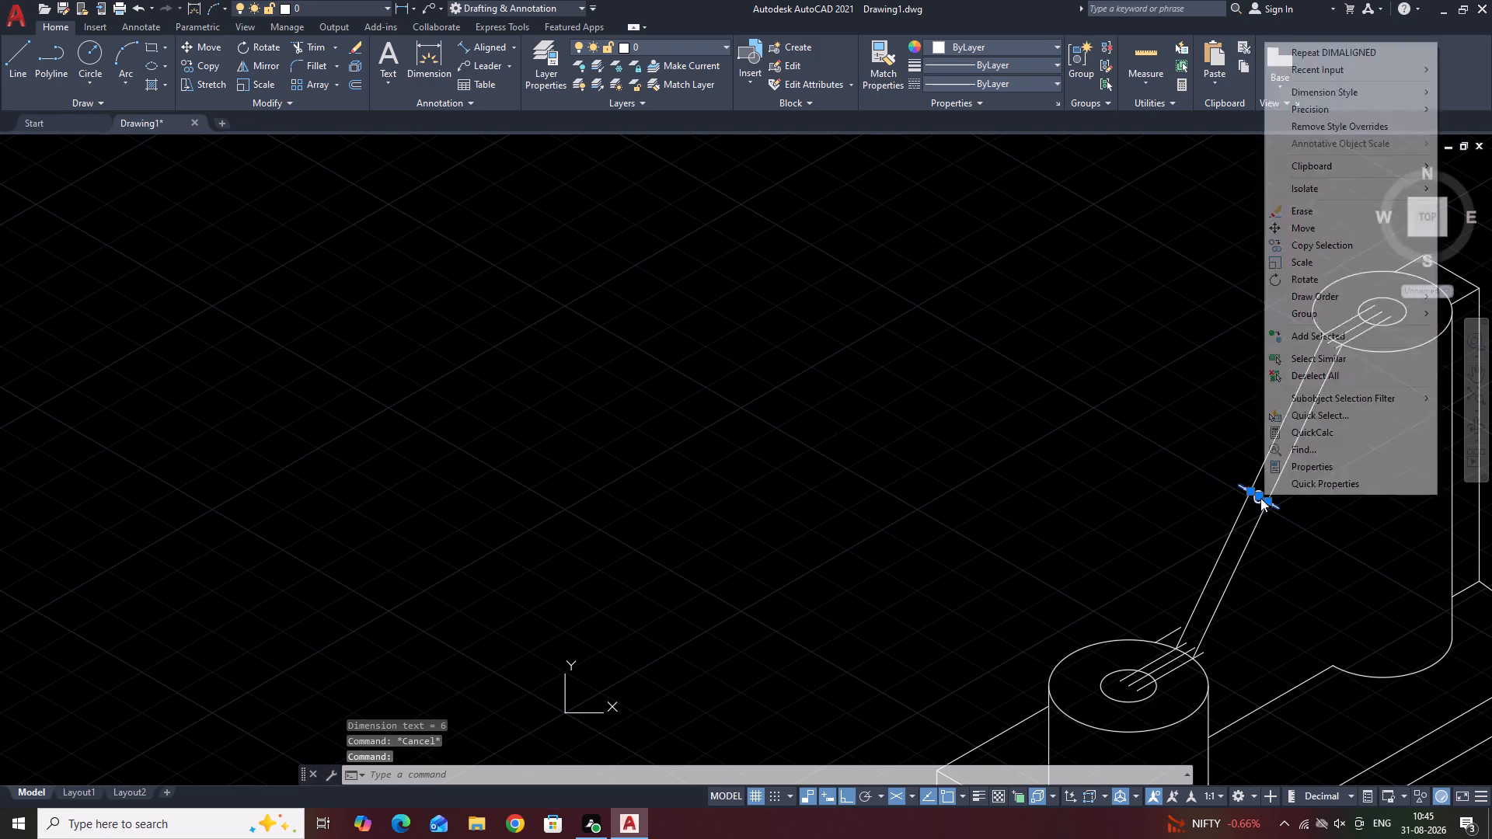
left_click(1305, 211)
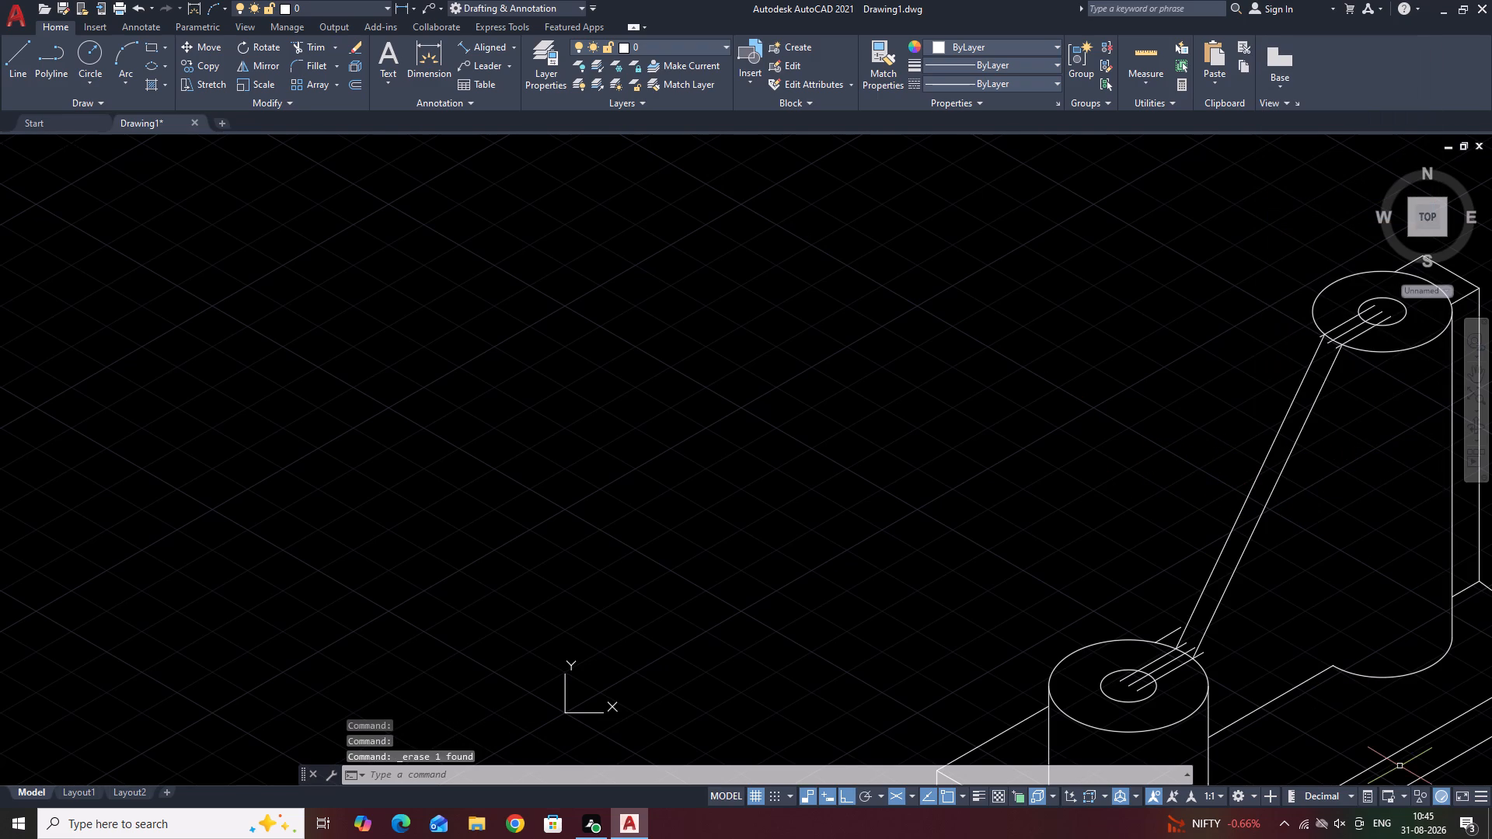
Trim away the three parallel construction lines on the tall cylinder's top face, including their ends outside the rim and inside the hole.
left_click(312, 50)
middle_click_drag(1397, 419, 1166, 597)
scroll(1149, 576, "up", 3)
left_click(927, 357)
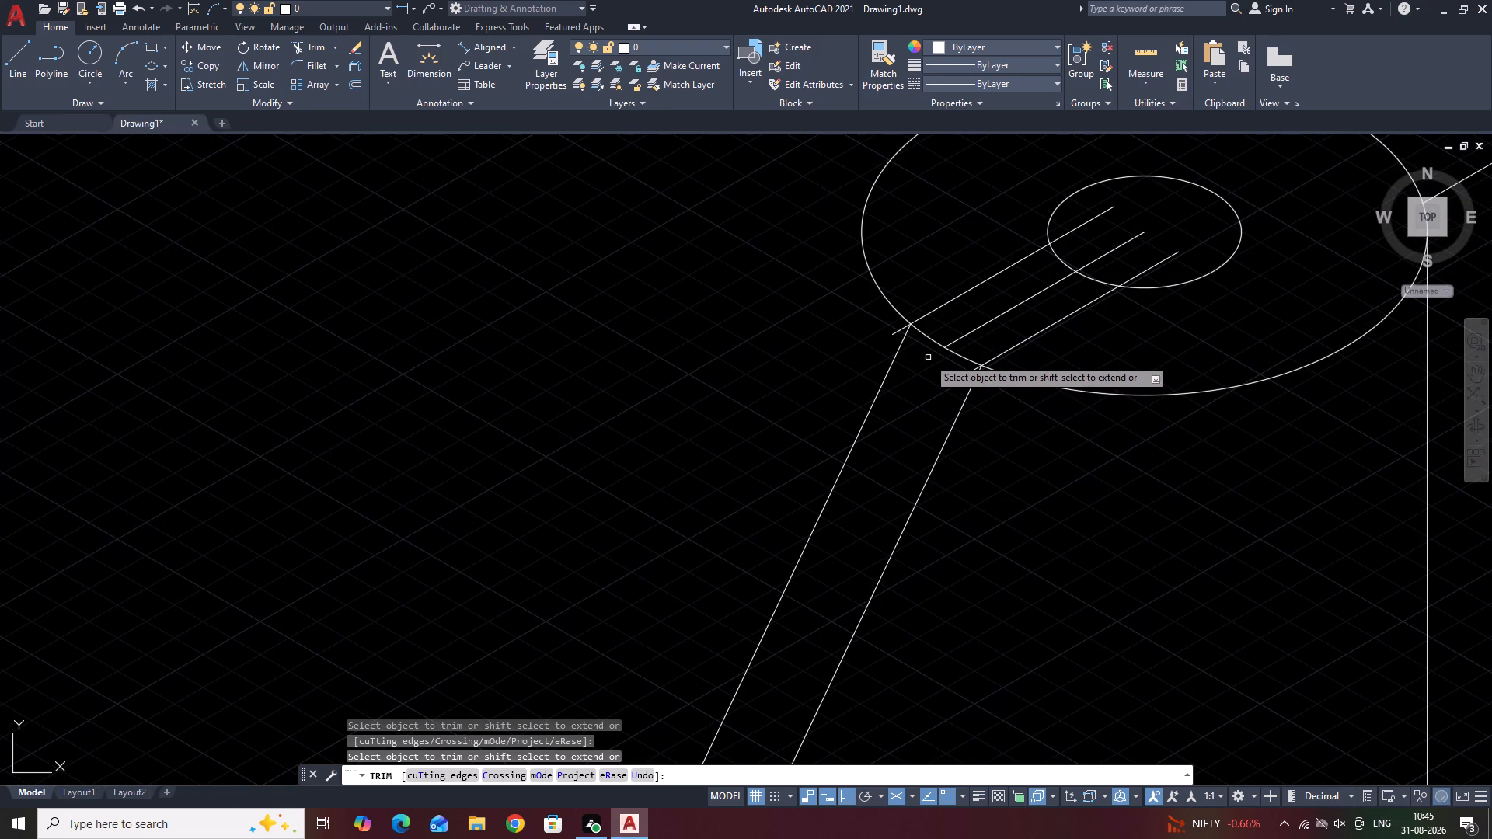
left_click(897, 332)
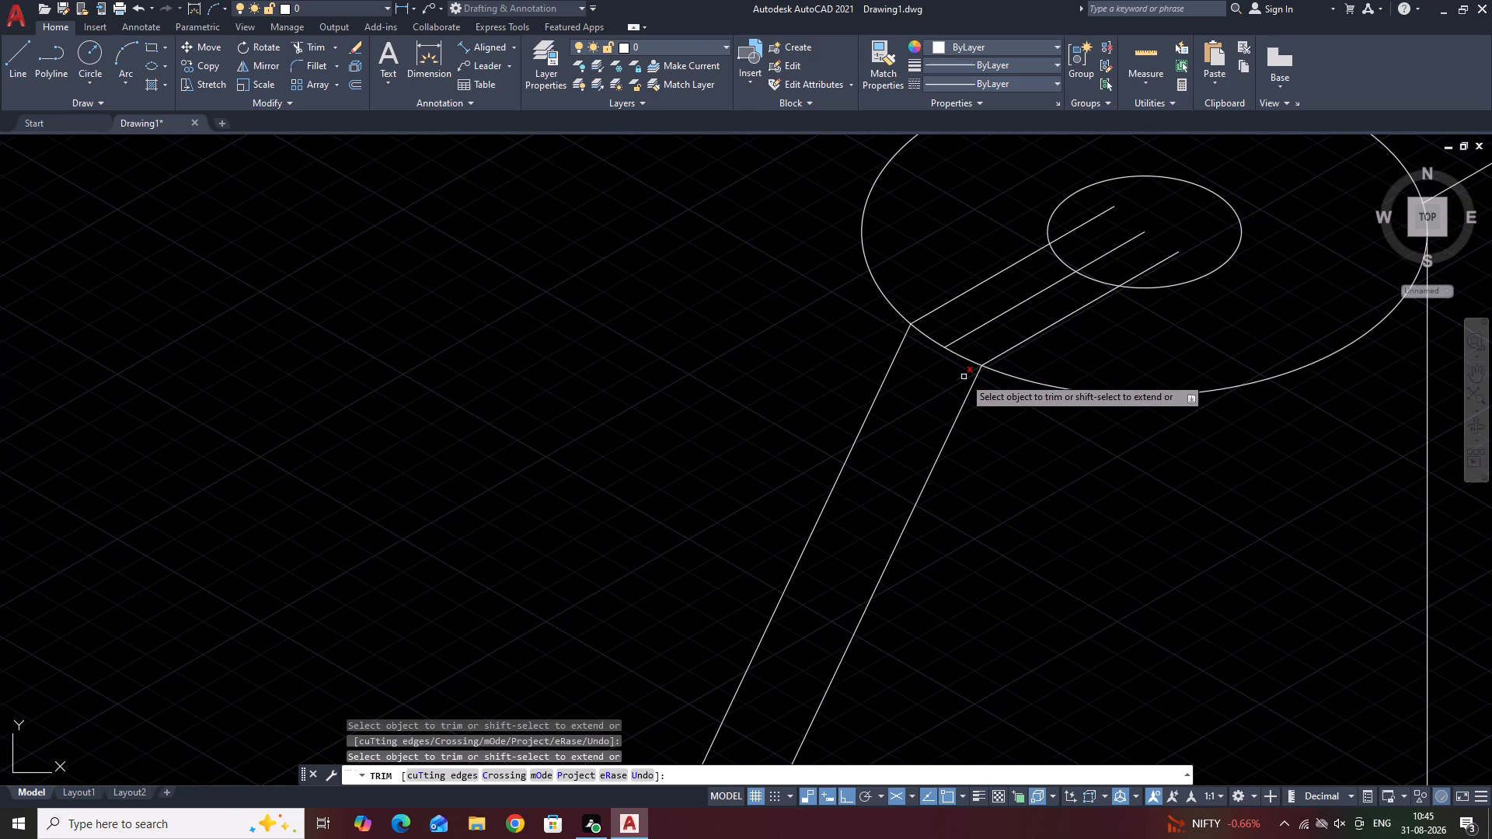
left_click(964, 378)
left_click_drag(972, 266, 986, 273)
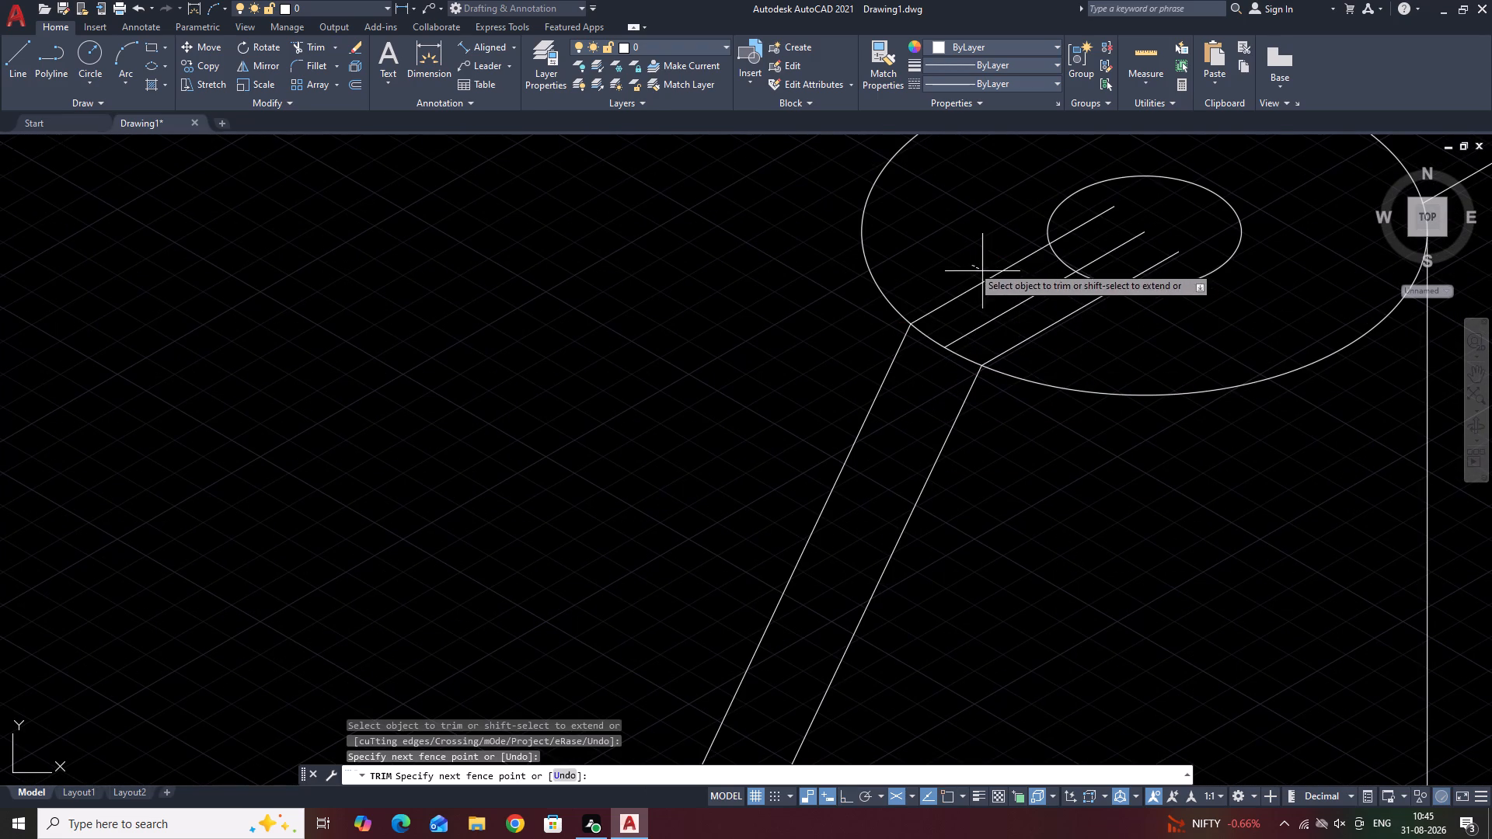
left_click_drag(986, 273, 1059, 342)
left_click_drag(1086, 205, 1170, 259)
Trim away the three parallel construction lines on the short boss's top face and the leftover edge stub behind its rim.
middle_click_drag(1051, 518, 1108, 371)
scroll(1090, 399, "down", 1)
middle_click_drag(996, 625, 1063, 478)
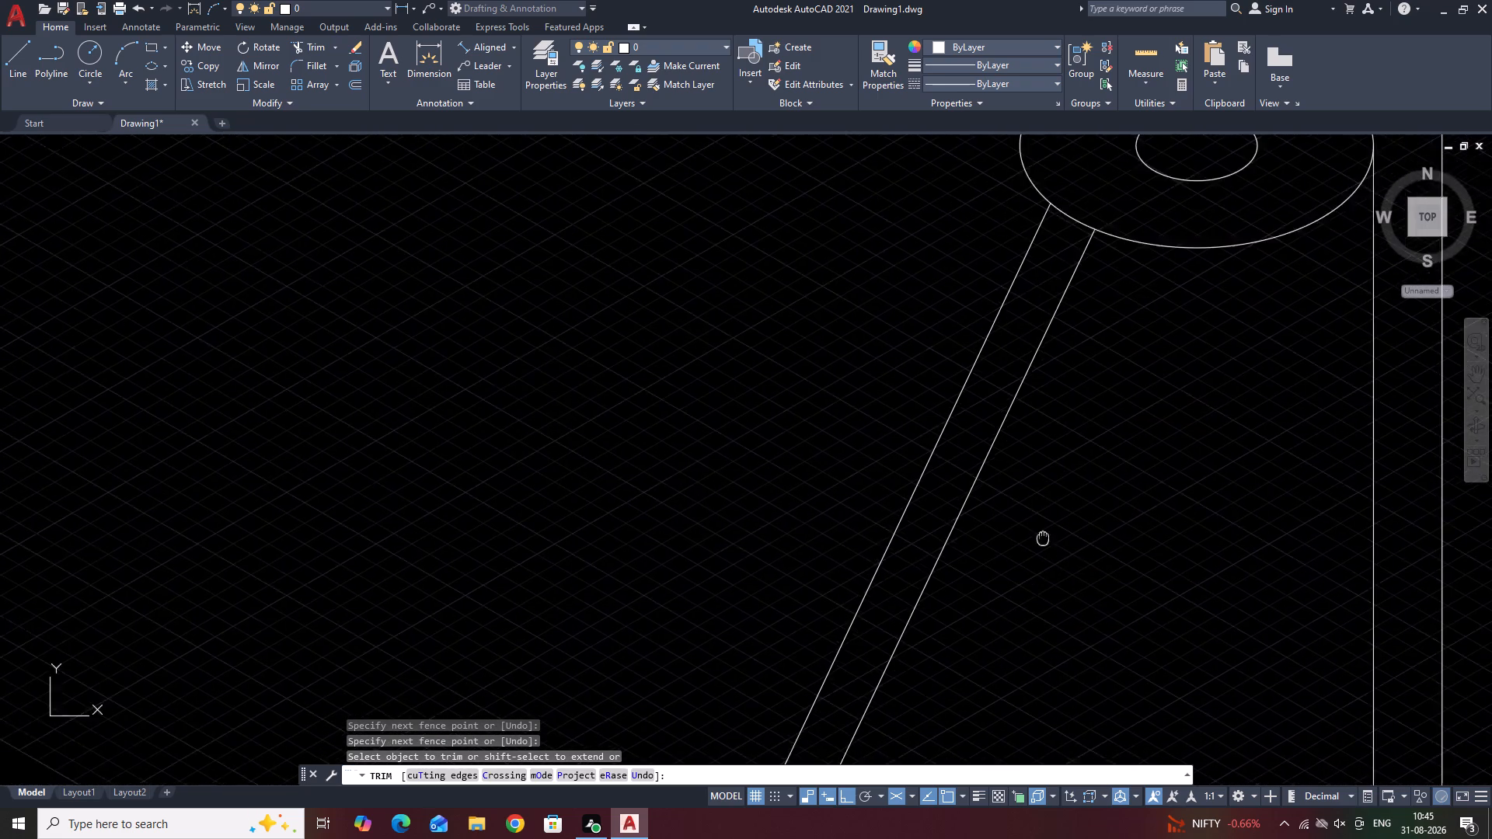
middle_click_drag(1063, 478, 1103, 385)
middle_click_drag(992, 579, 1121, 414)
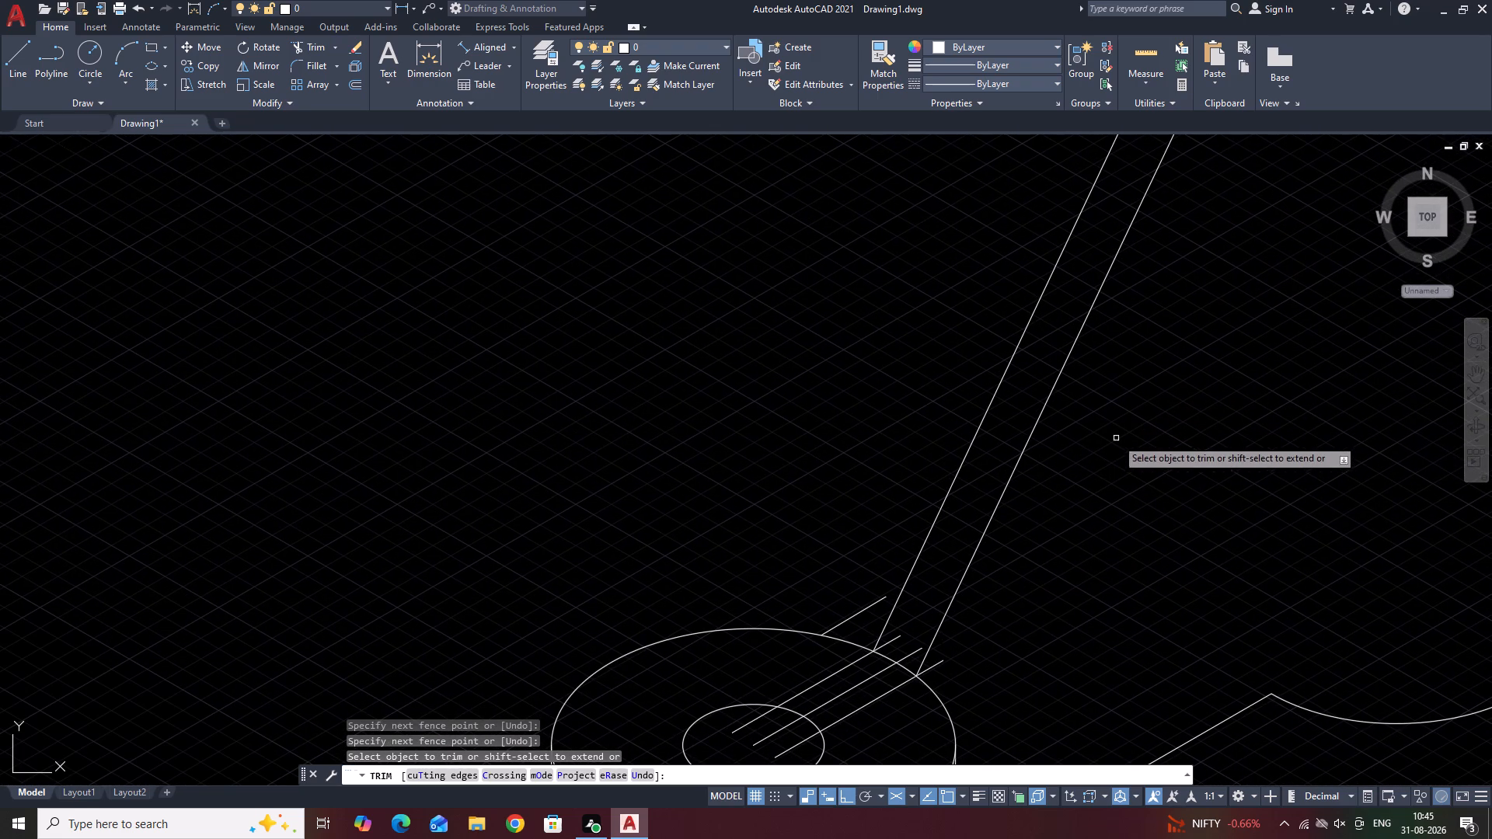
middle_click_drag(1085, 532, 1128, 444)
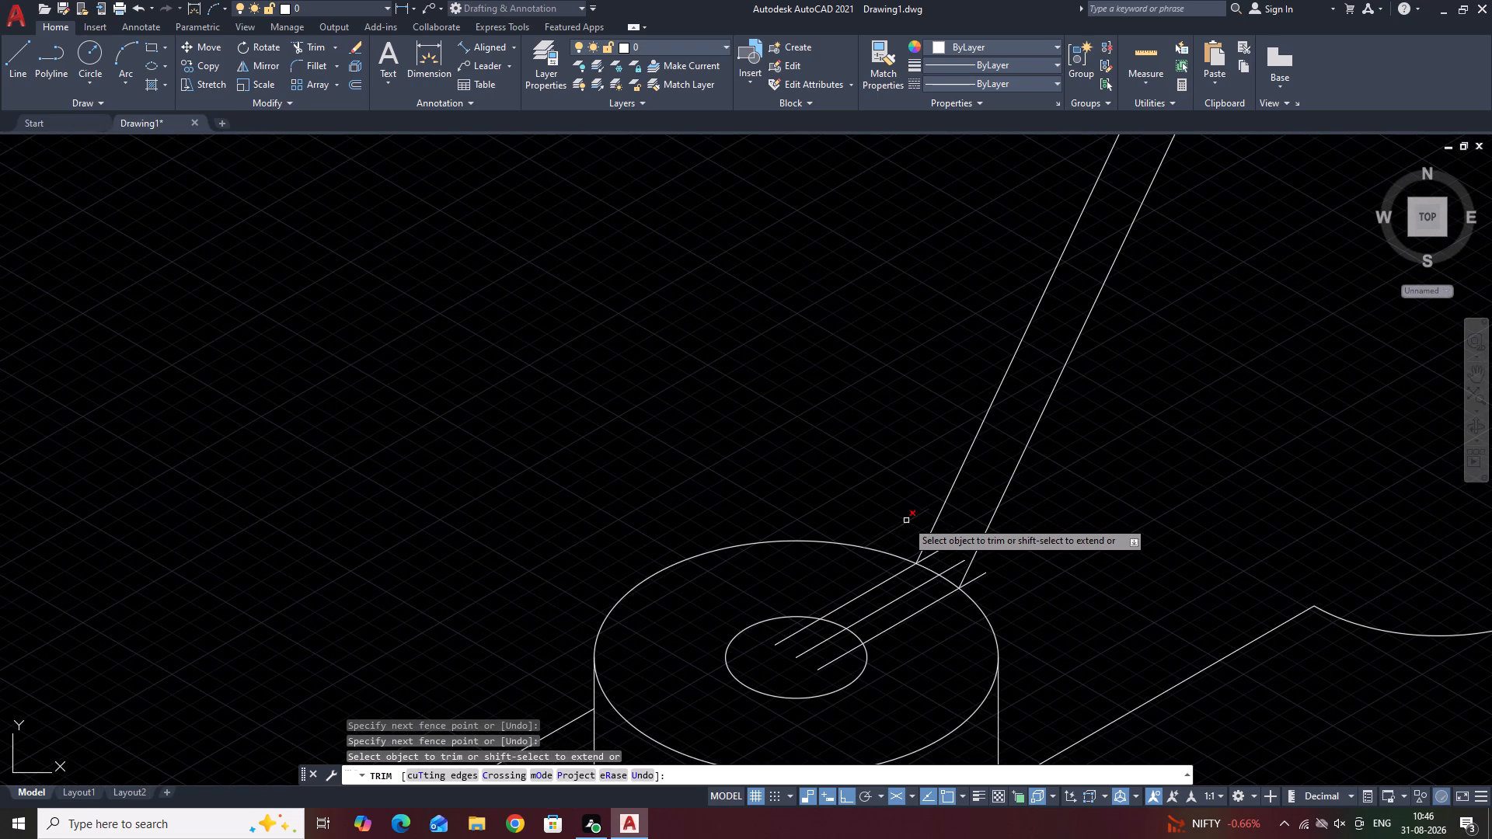
left_click(906, 520)
left_click(943, 554)
left_click(938, 552)
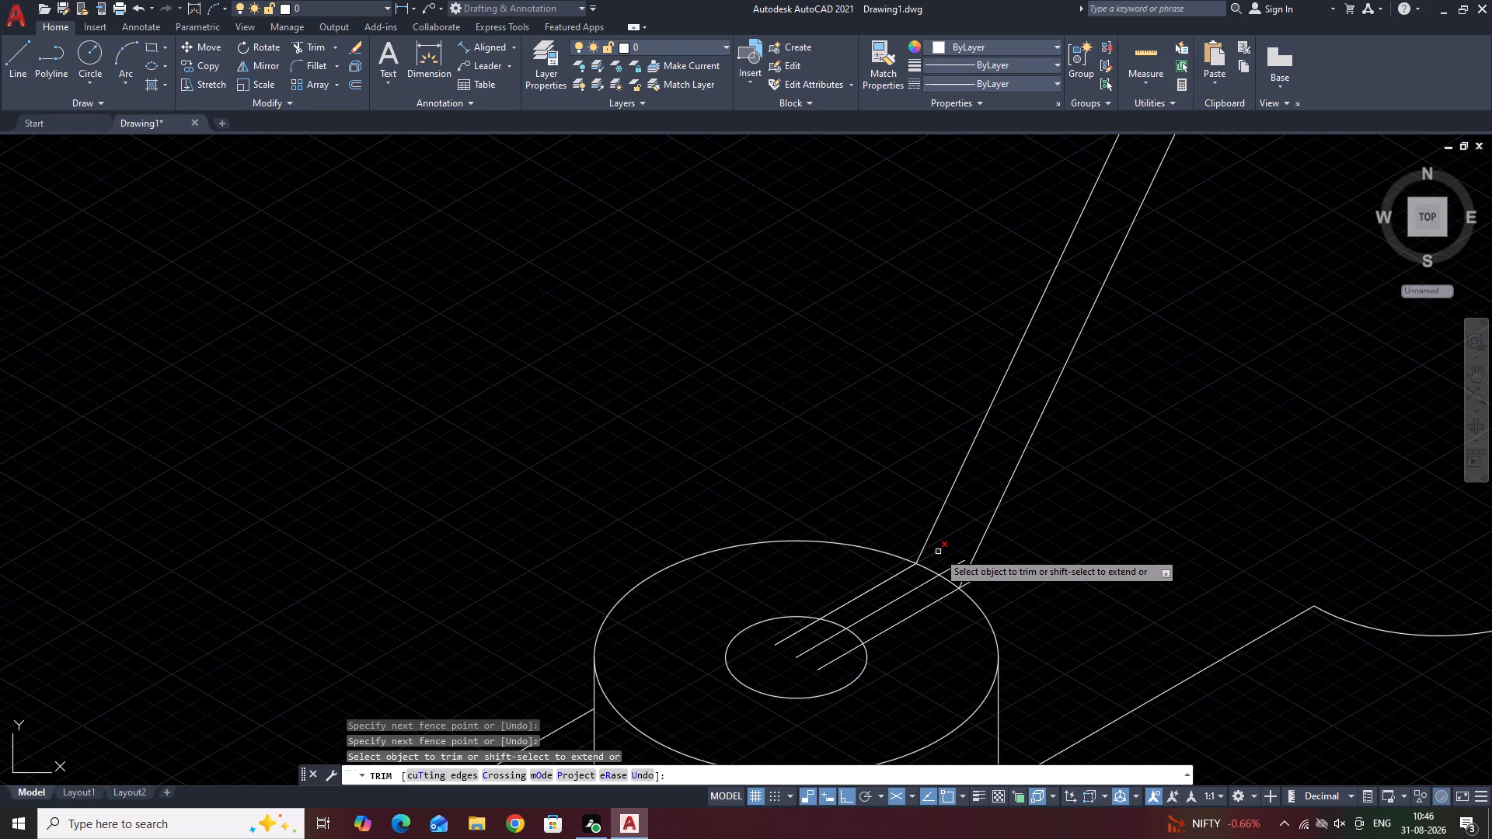
left_click(955, 565)
left_click(939, 552)
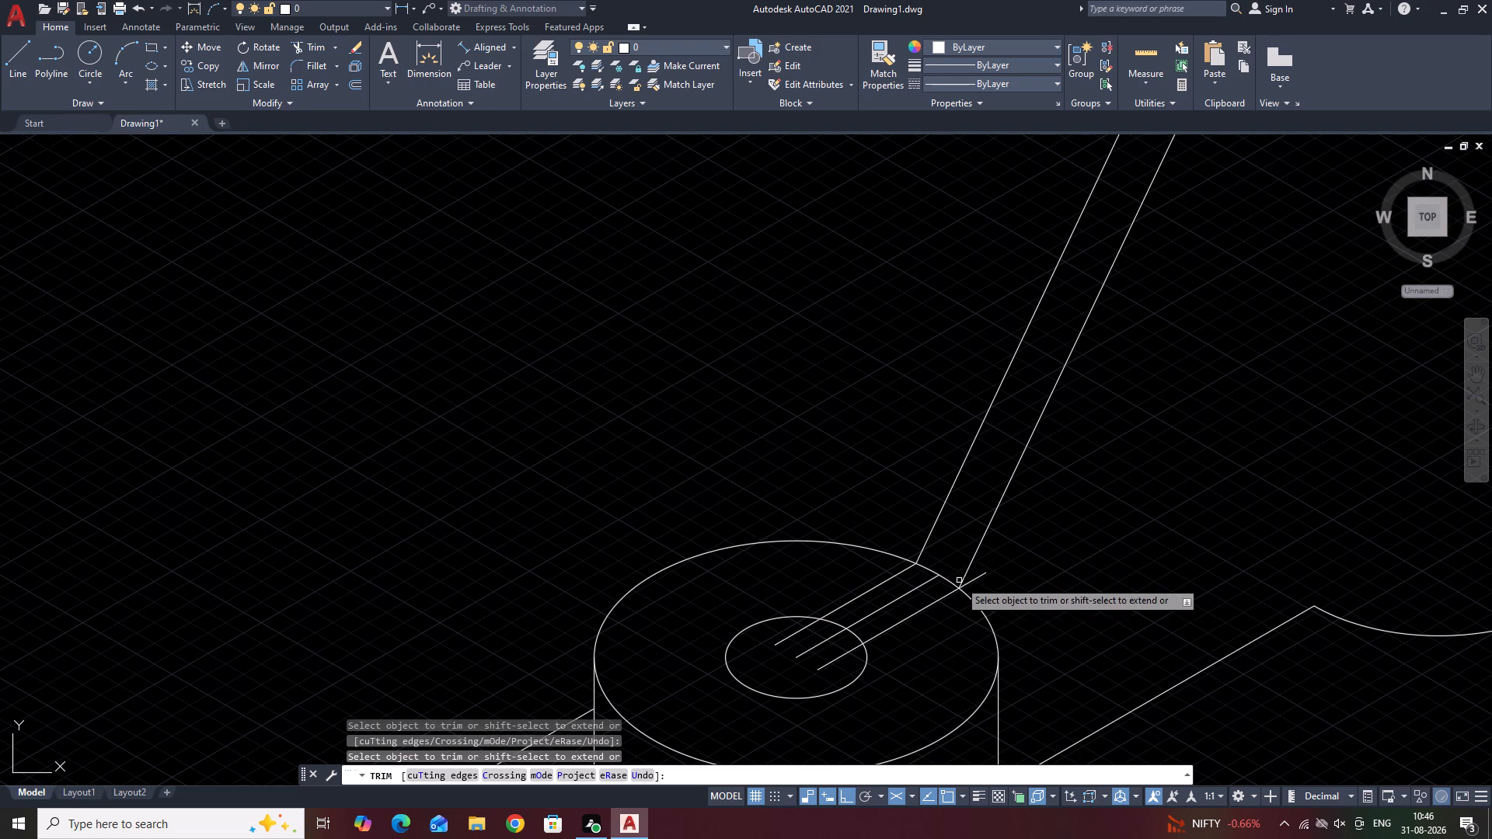
left_click(974, 582)
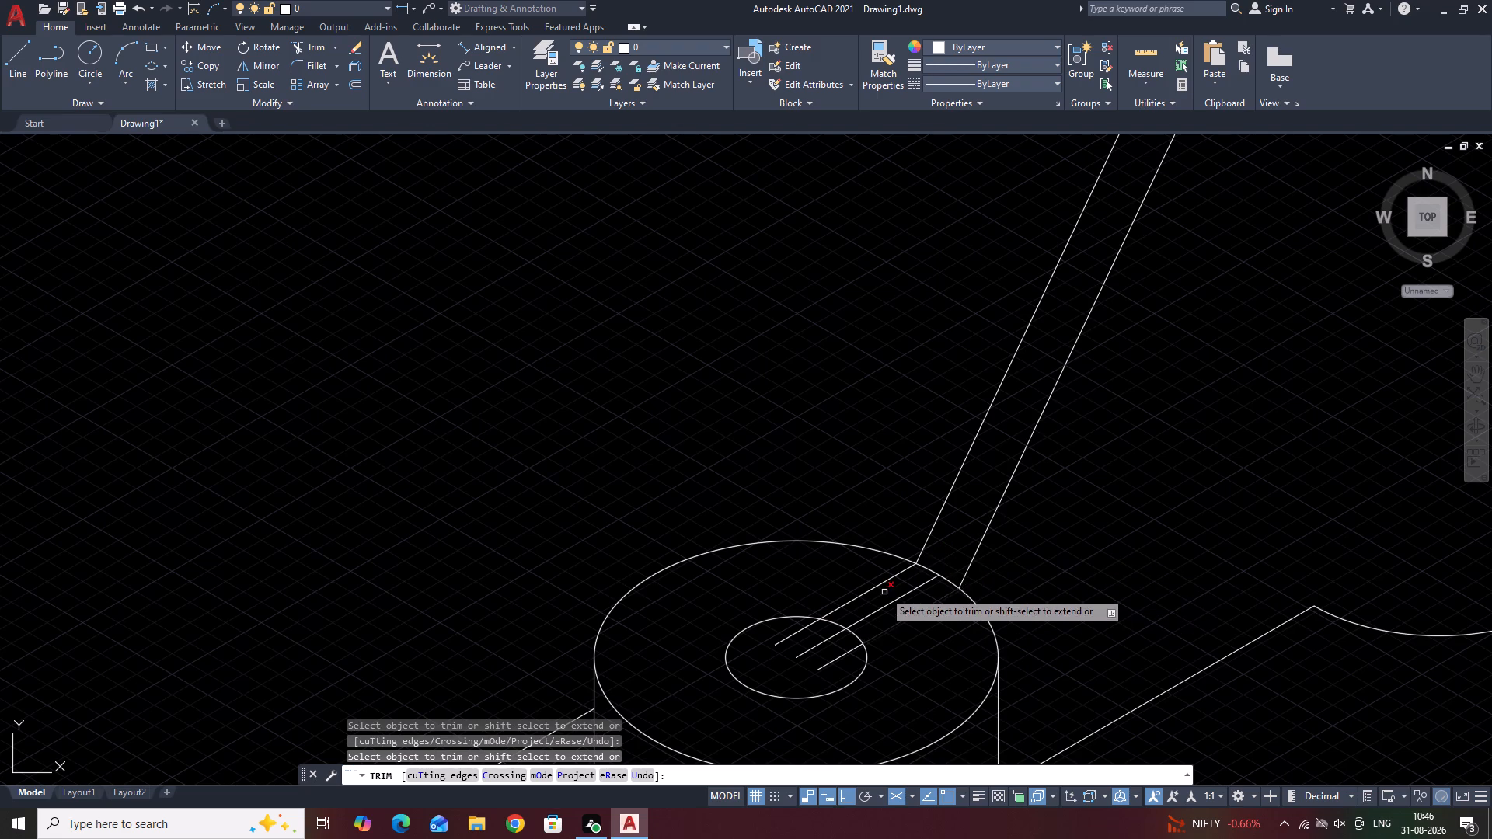
left_click_drag(860, 581, 917, 625)
left_click_drag(782, 632, 812, 648)
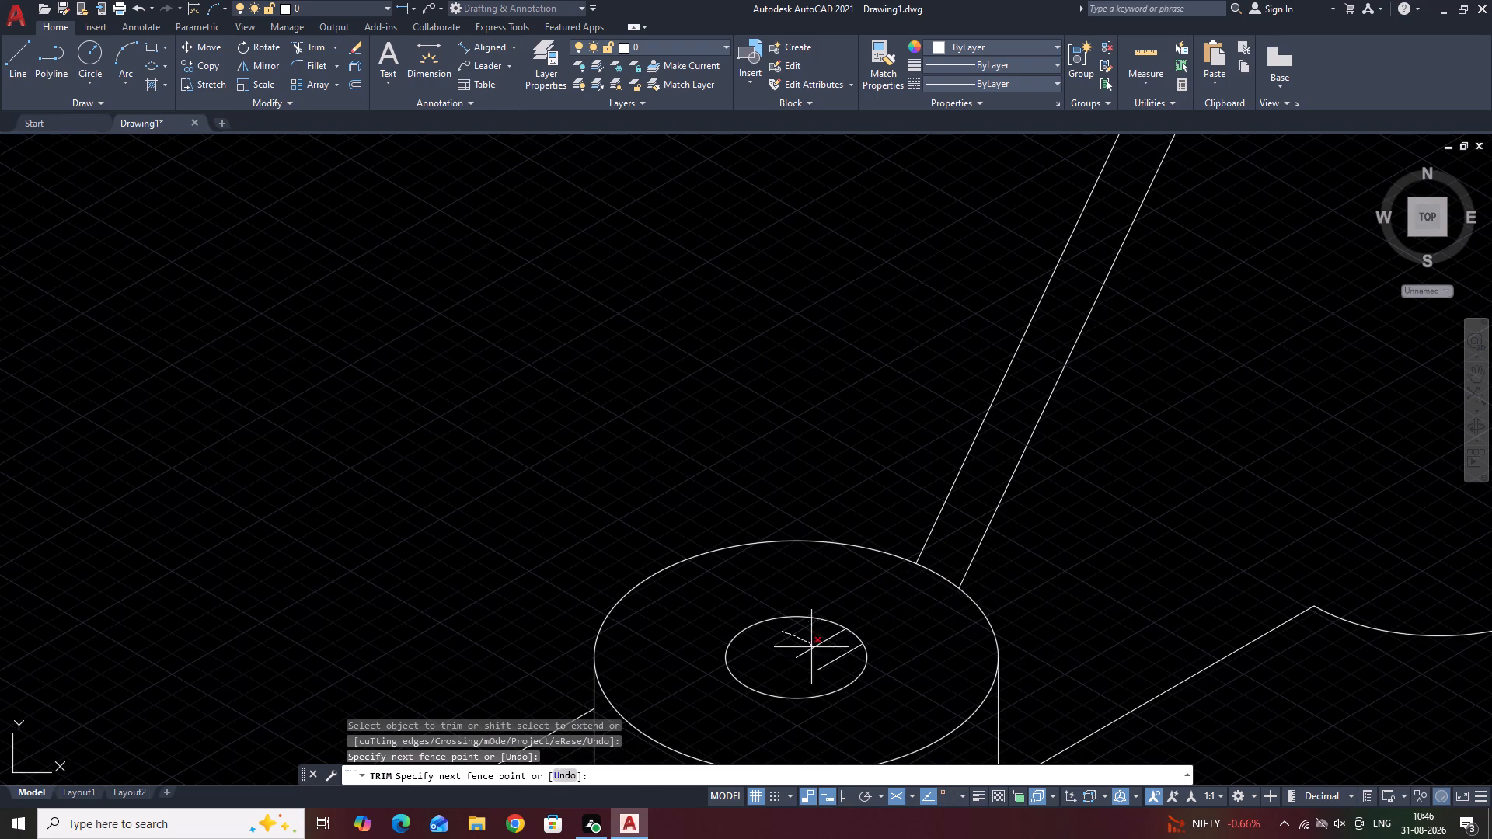
left_click_drag(812, 648, 833, 670)
key("space")
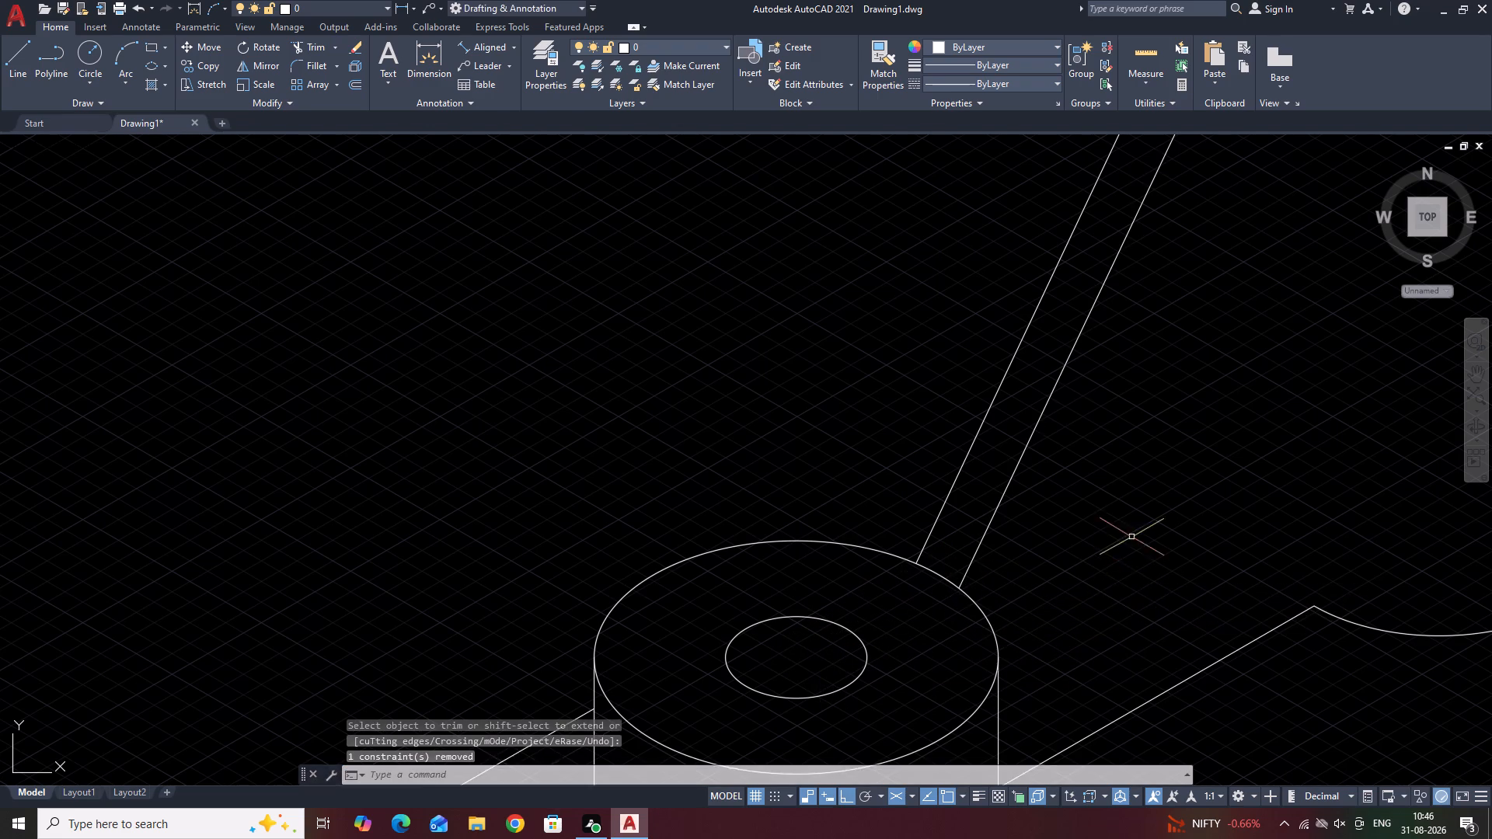
Draw a vertical line on the right isoplane from the near rib edge's upper end down to just past the tall cylinder's base arc.
scroll(1141, 511, "down", 2)
scroll(1239, 518, "down", 1)
middle_click_drag(1250, 504, 1121, 516)
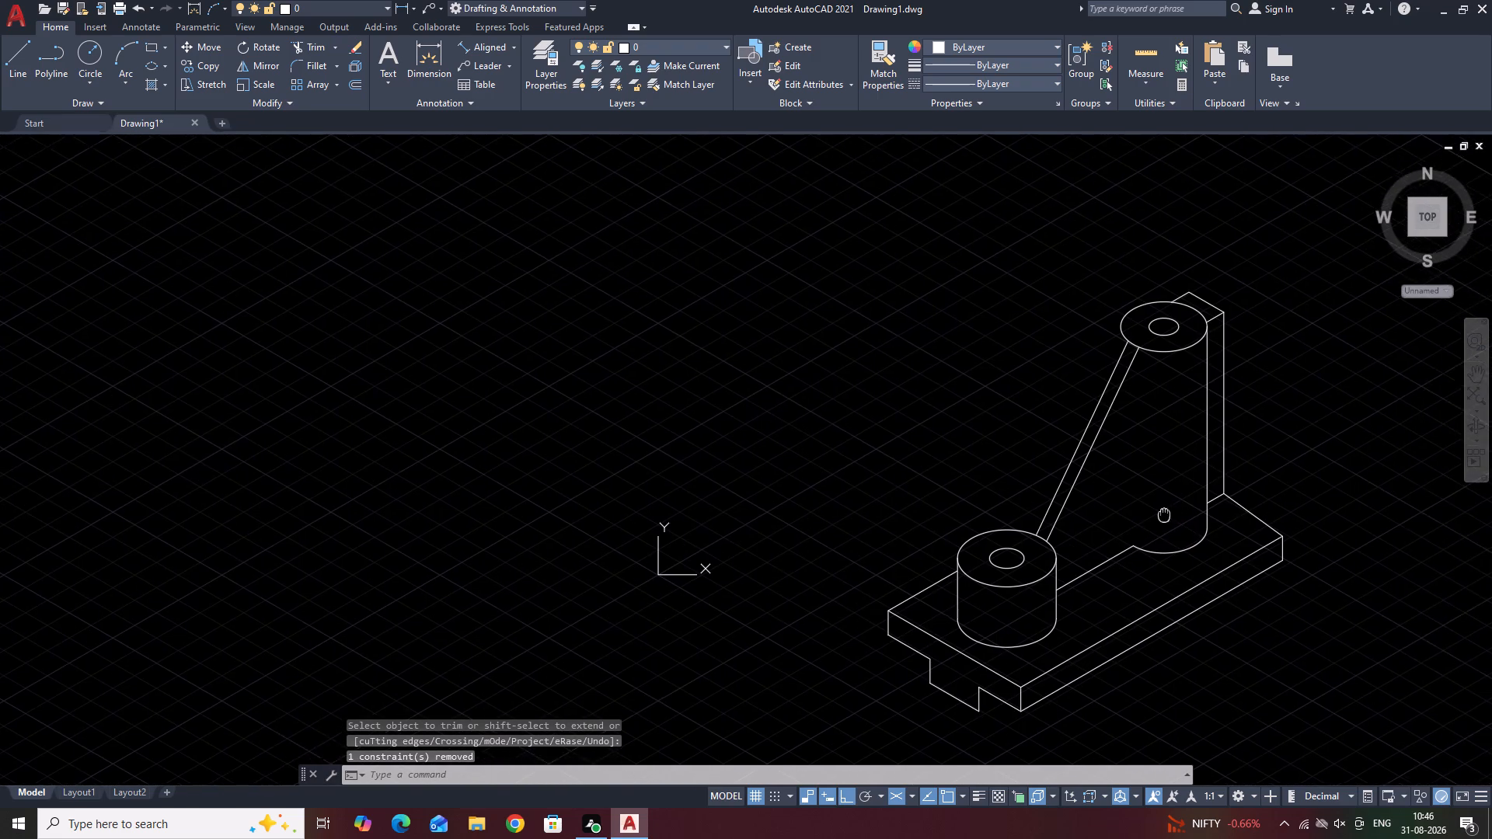
middle_click_drag(1121, 516, 1070, 517)
left_click(22, 44)
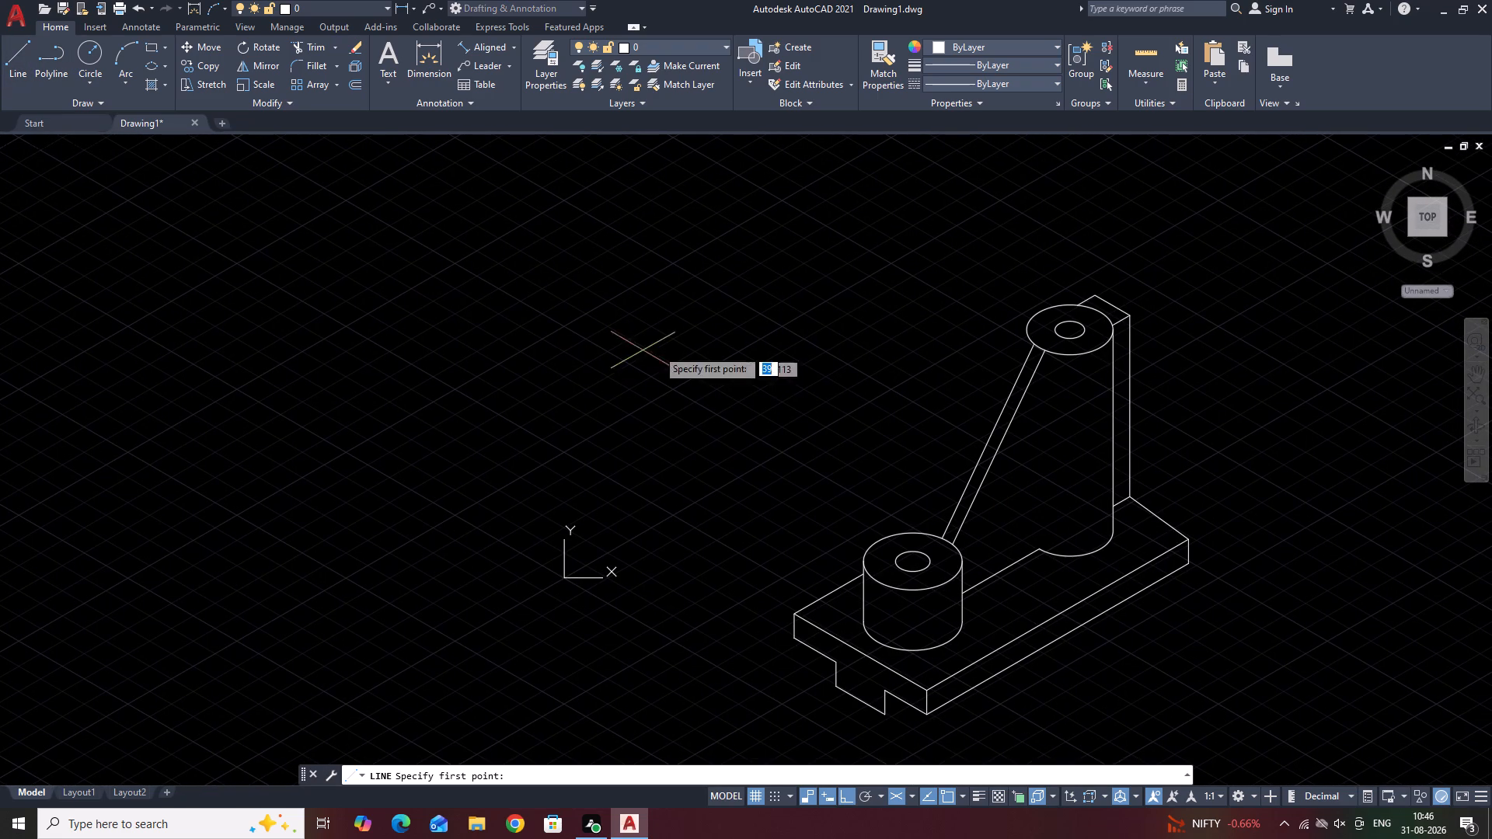
left_click(1045, 352)
key("F5")
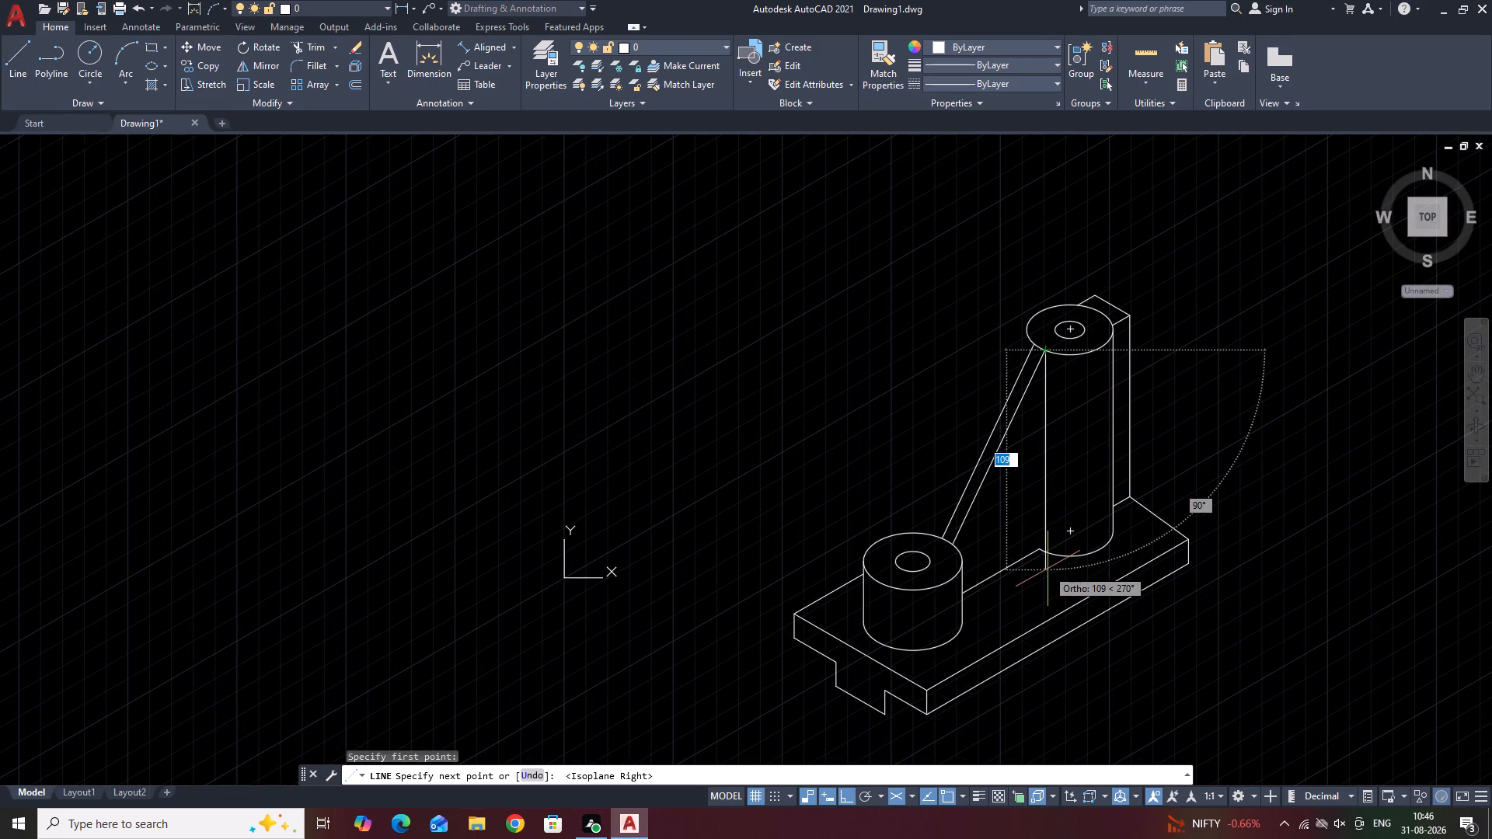
scroll(1048, 569, "up", 2)
left_click(1037, 538)
key("space")
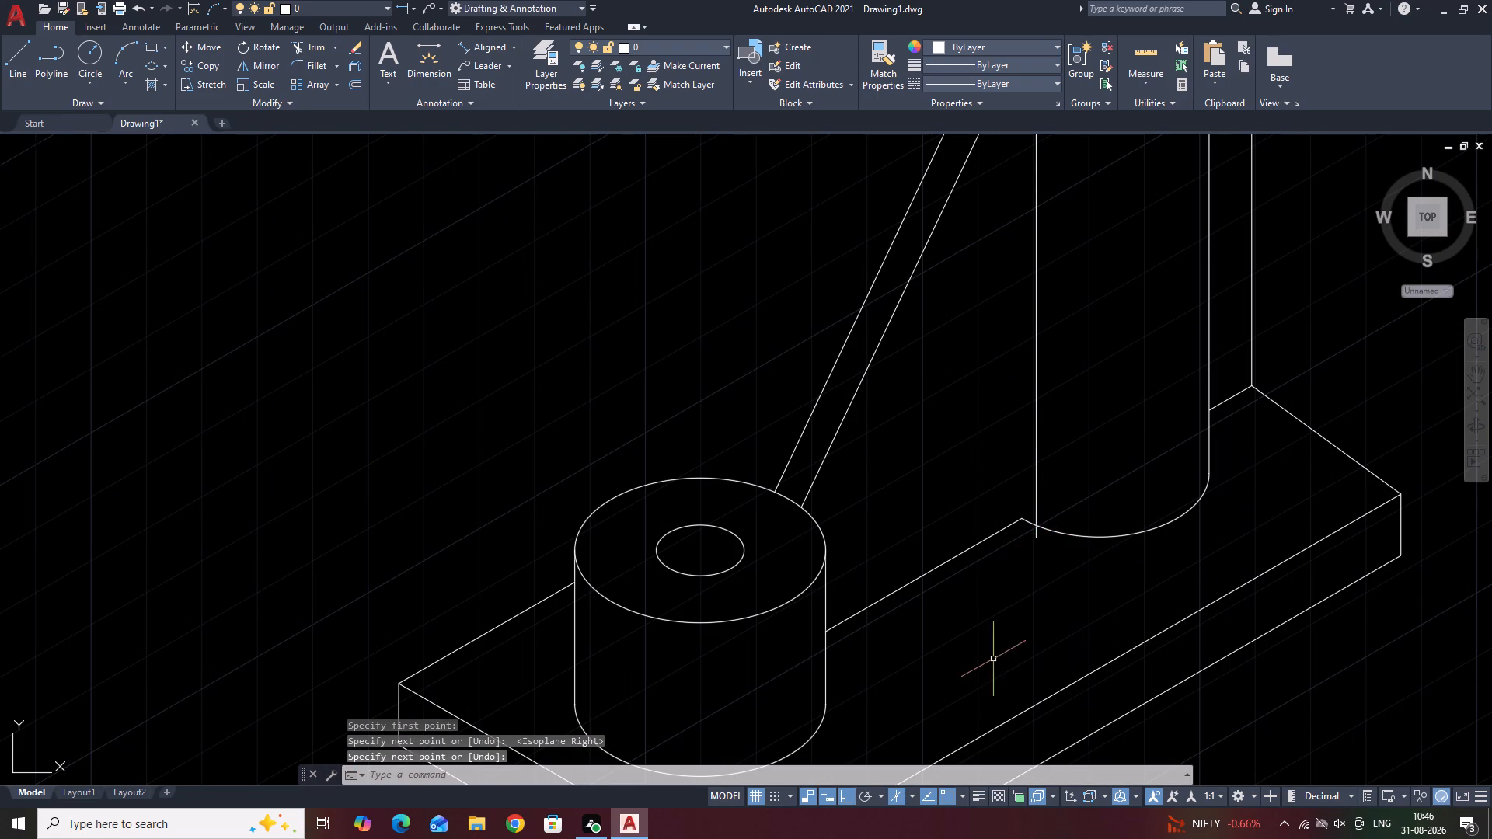
Erase the sloping line on the plate's top face between the short boss and the tall cylinder's base arc.
middle_click_drag(992, 659, 1038, 538)
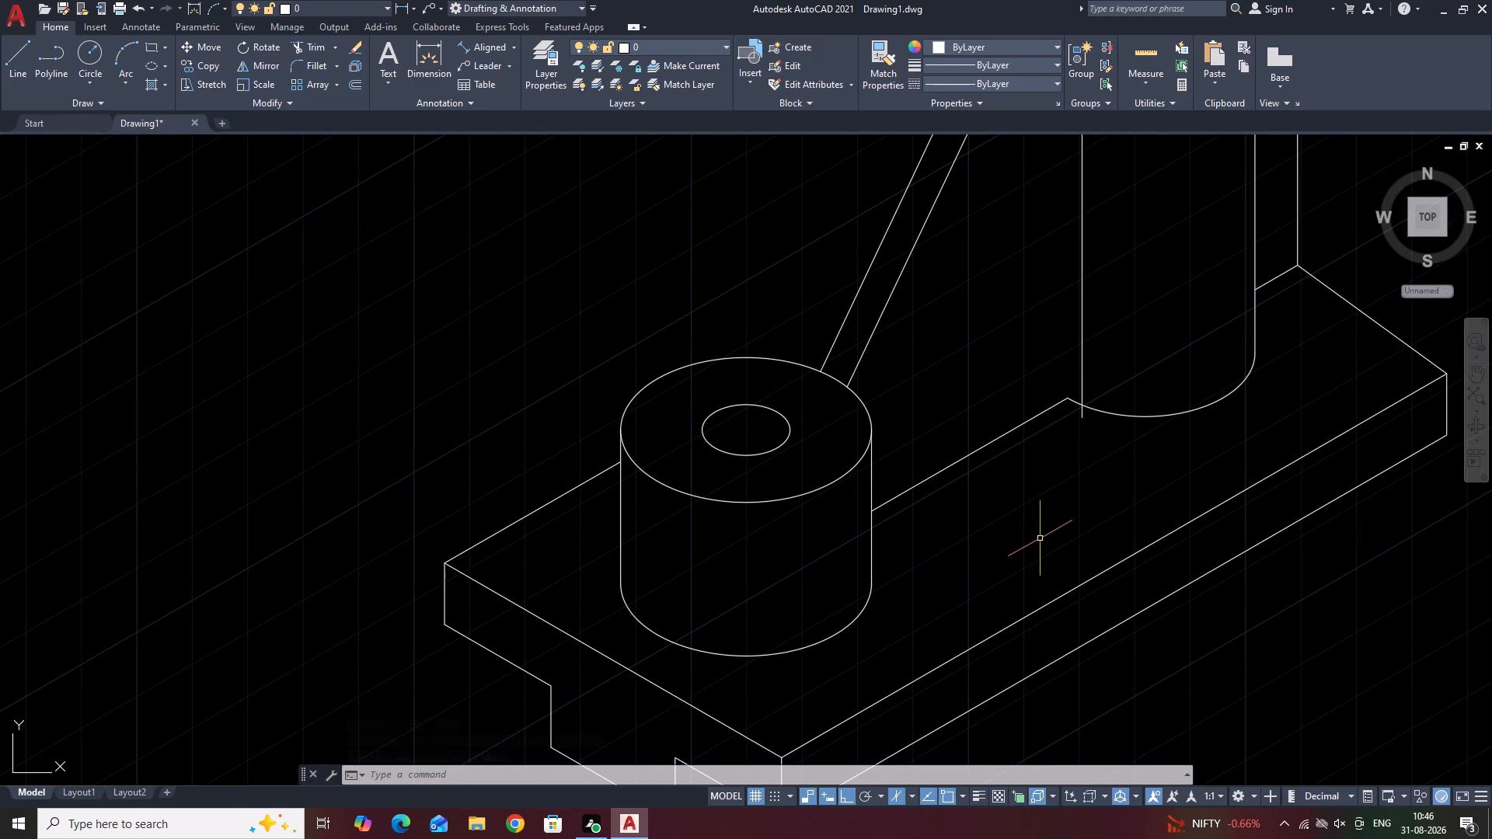
scroll(1040, 538, "up", 1)
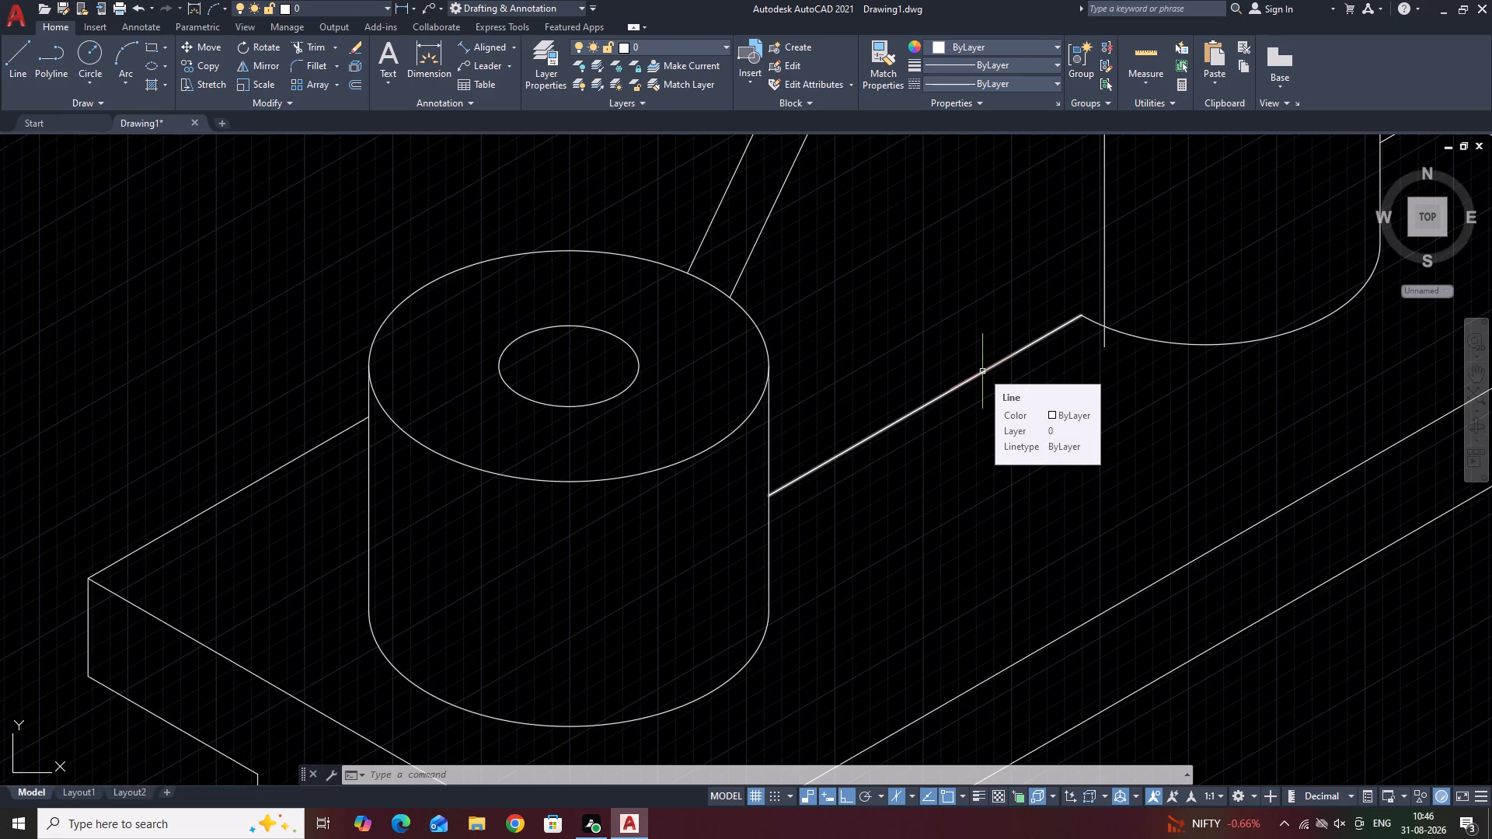
left_click(982, 371)
right_click(982, 371)
left_click(1031, 469)
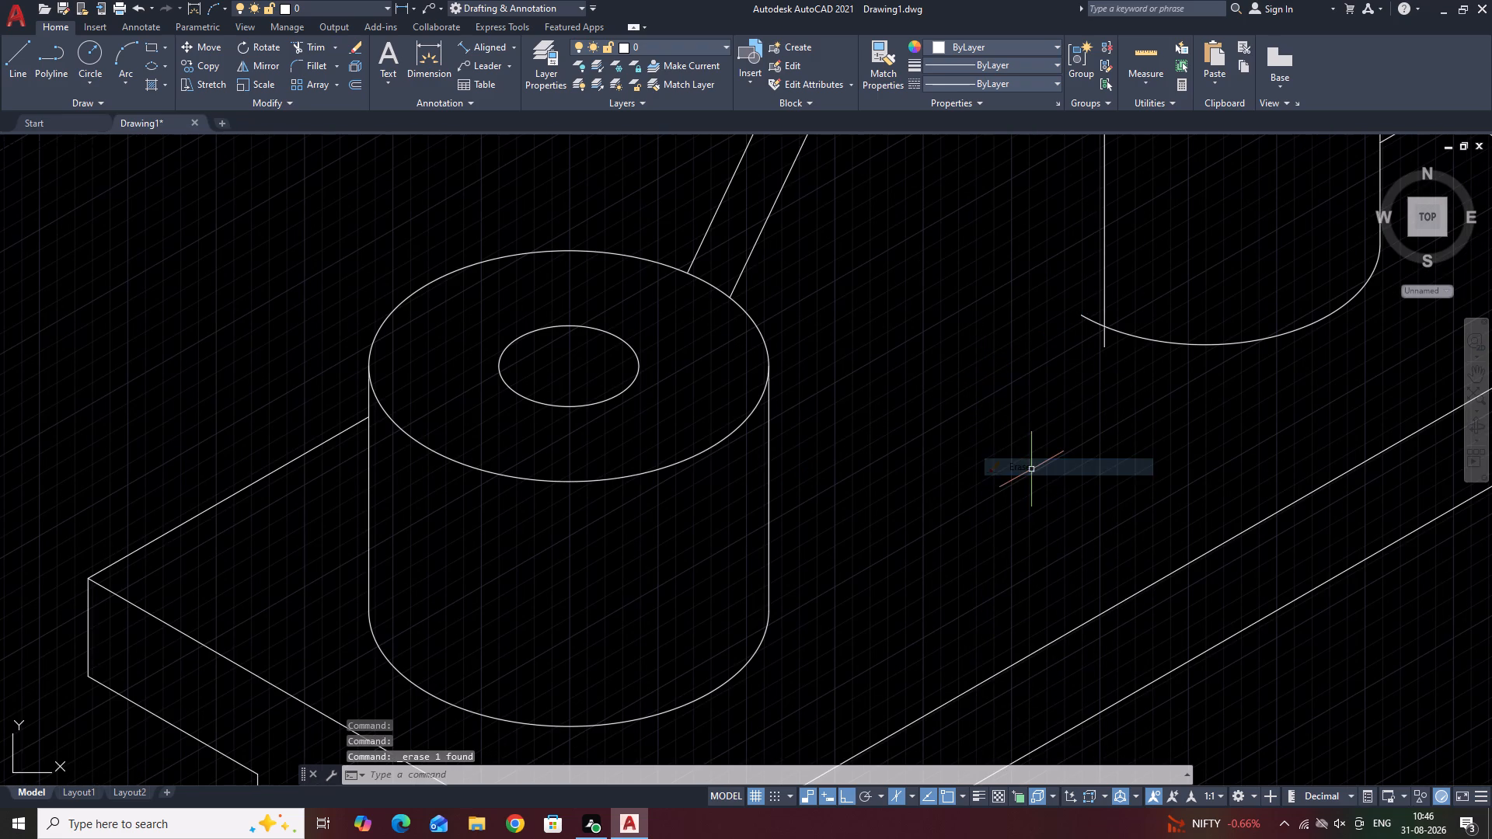
Trim the base arc stub and the vertical line's overshoot where the near rib edge meets the tall cylinder's base.
left_click(320, 42)
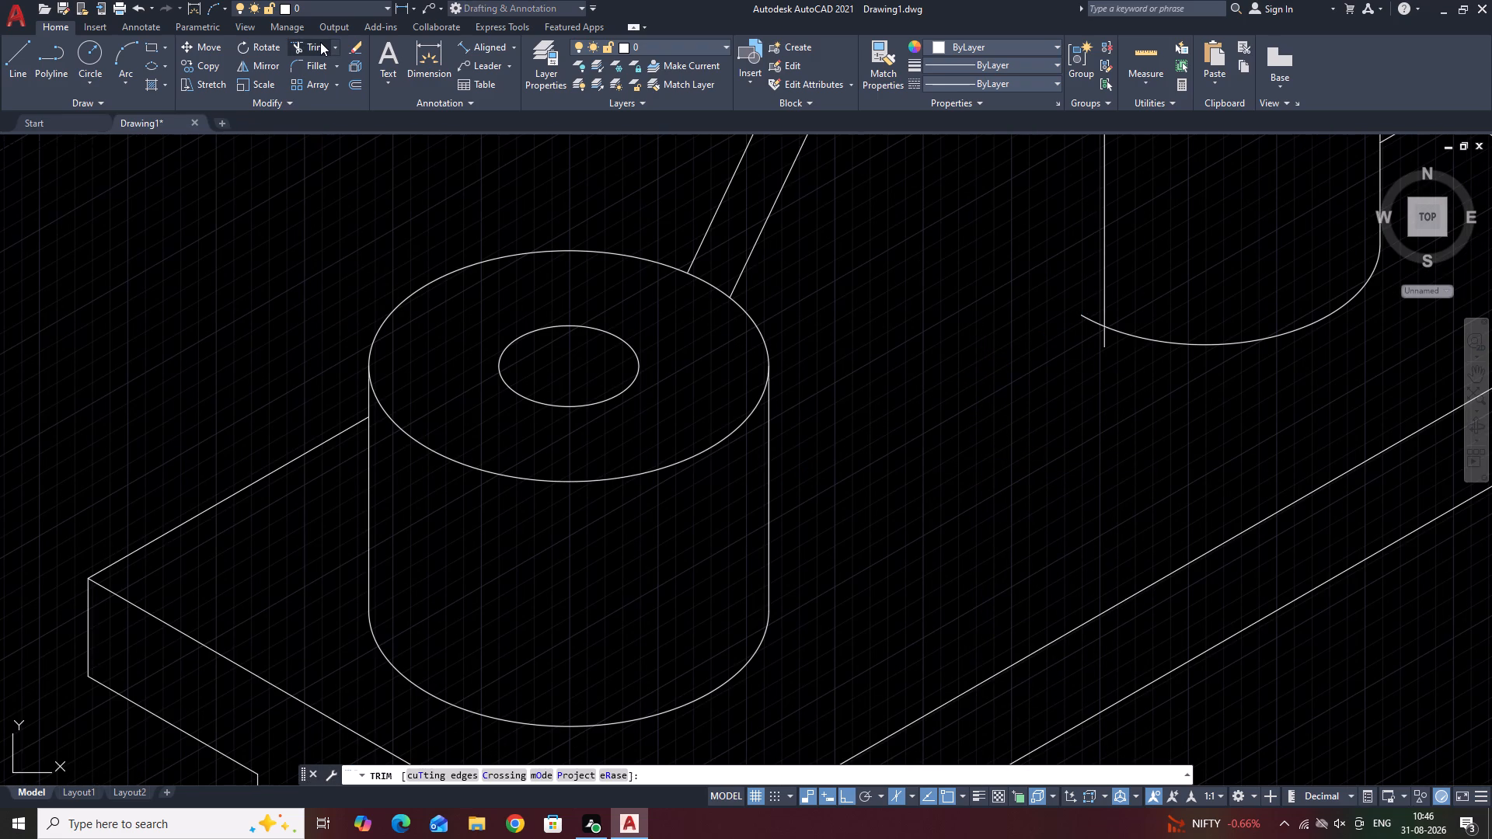
left_click(1083, 315)
left_click(1105, 341)
key("space")
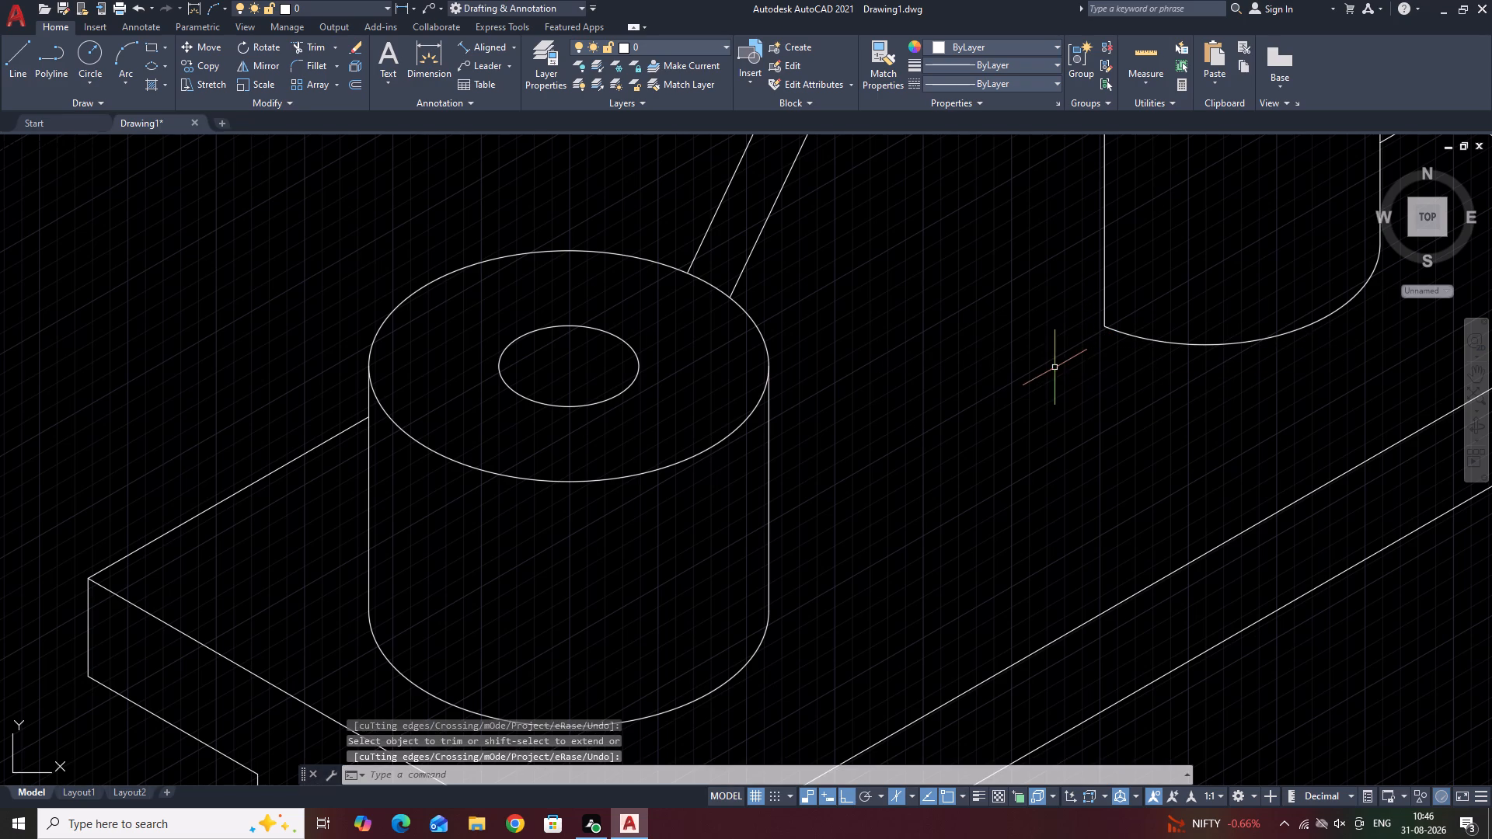
Draw a line about 50 units long at 210° from the vertical rib line's lower end to just inside the short boss's side edge.
scroll(1051, 367, "down", 1)
scroll(1114, 430, "down", 1)
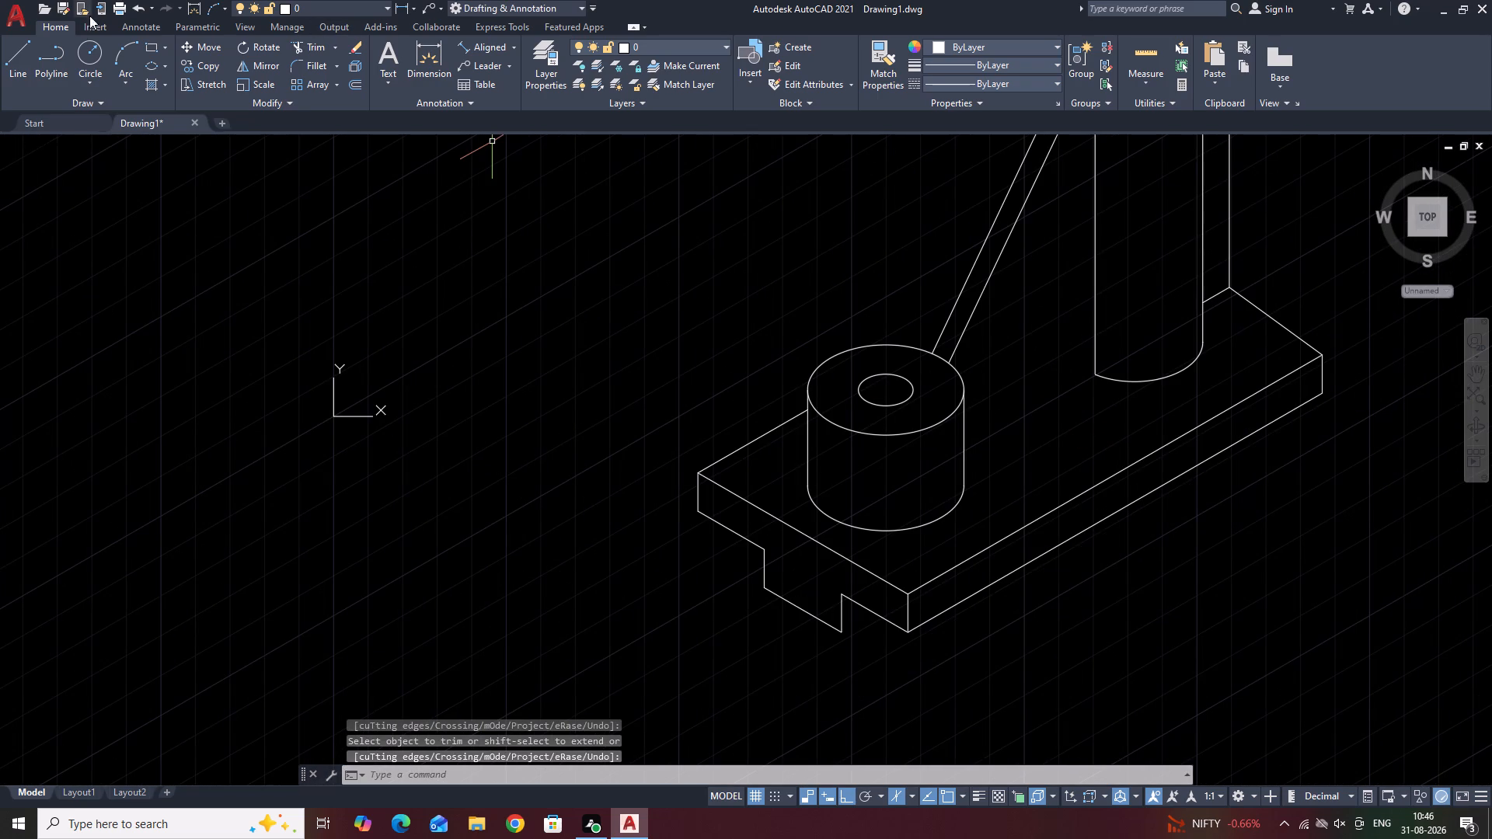
left_click(9, 62)
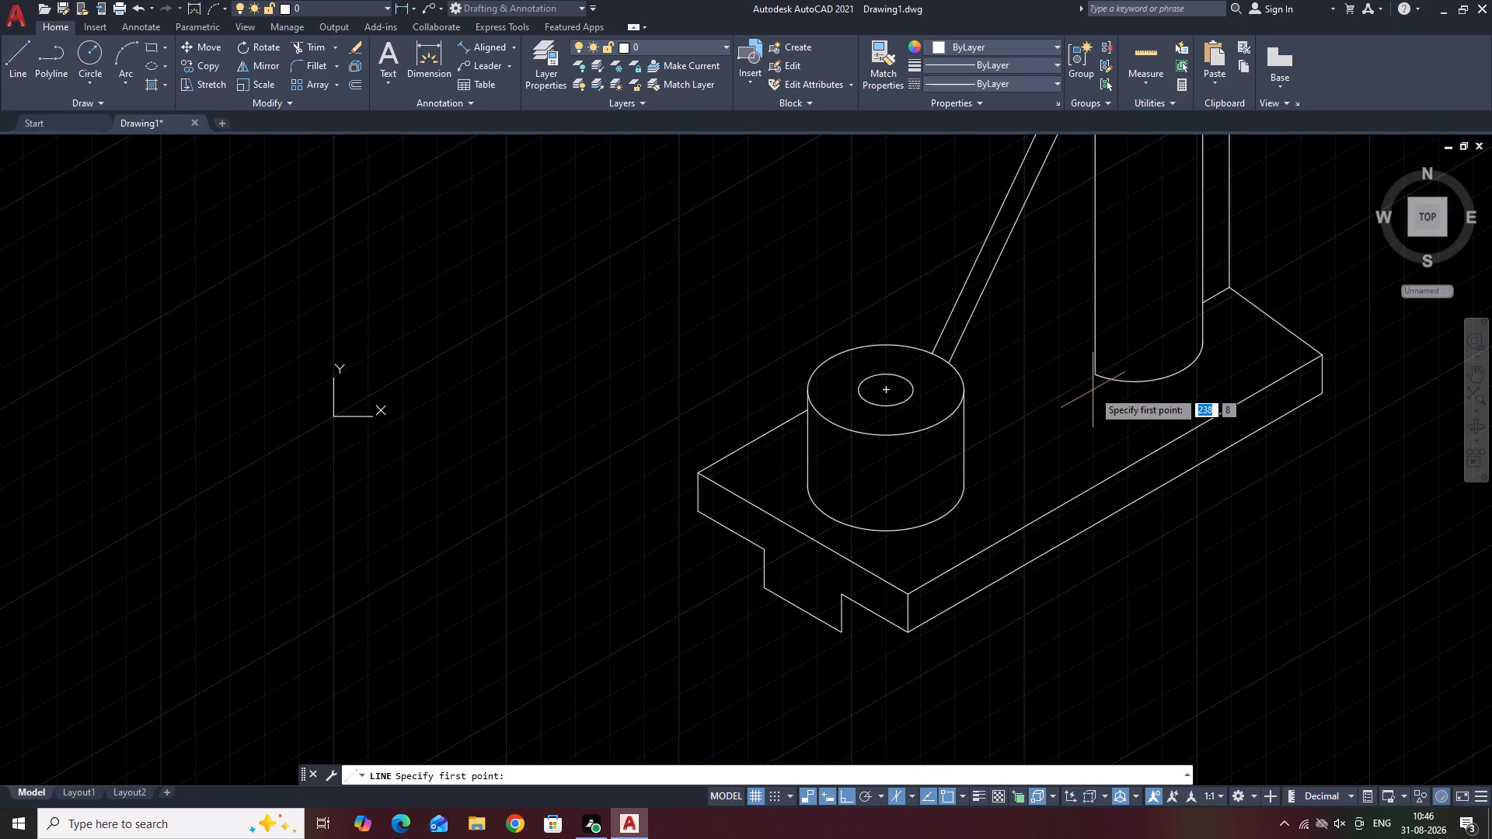
left_click(1090, 375)
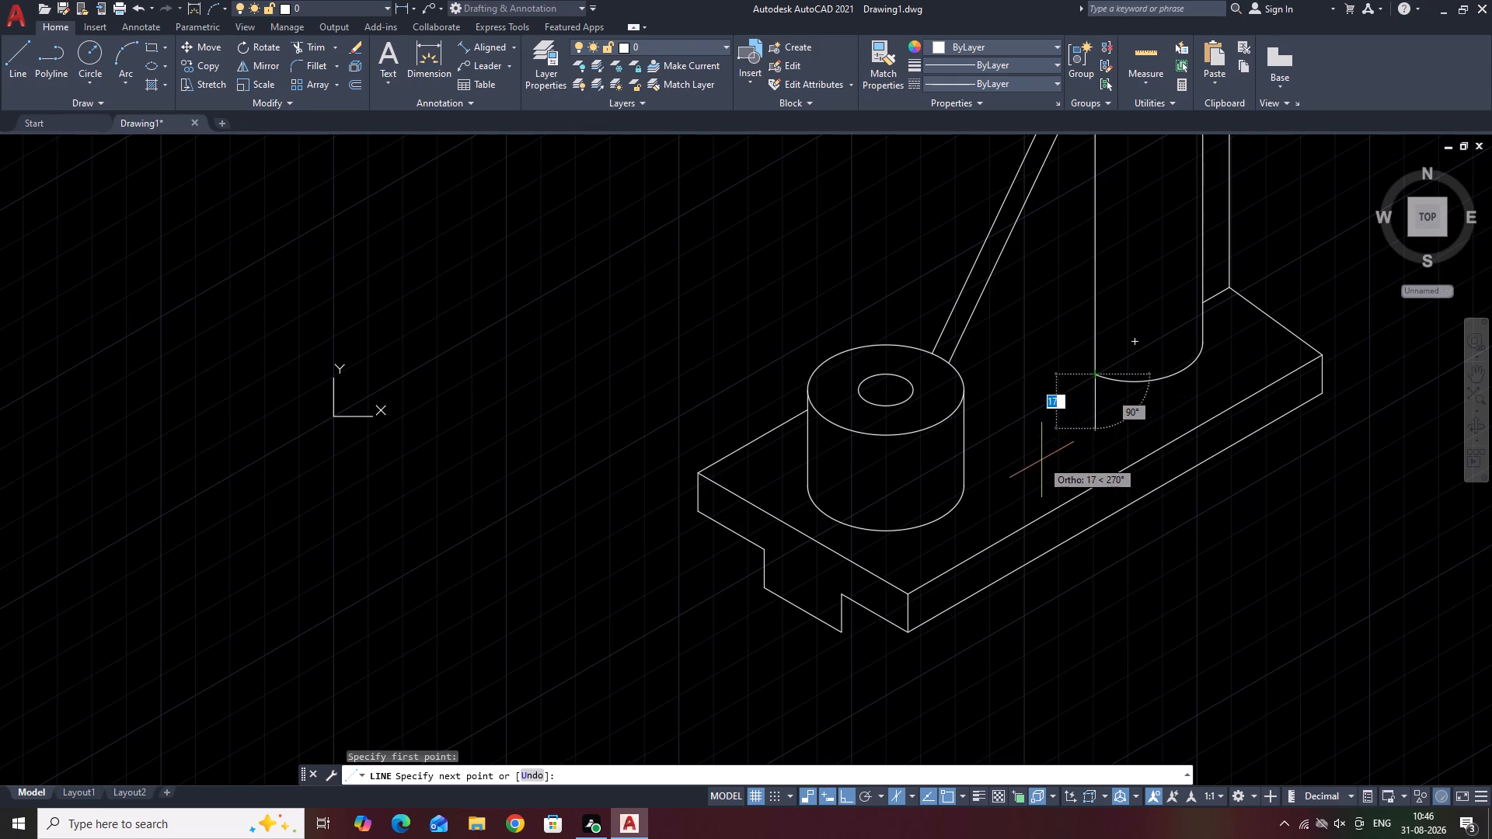
scroll(982, 461, "up", 2)
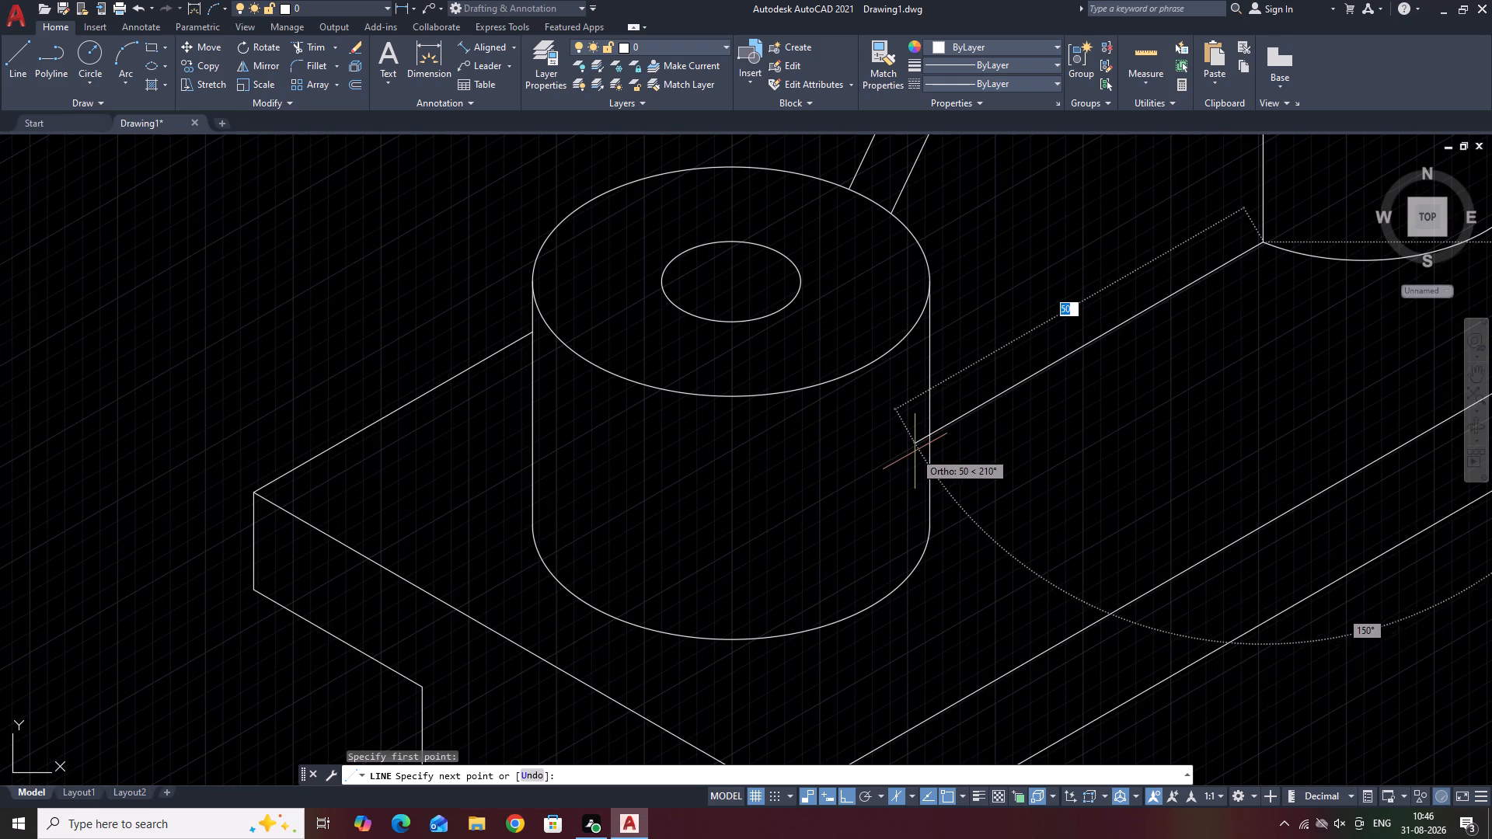
left_click(918, 451)
key("space")
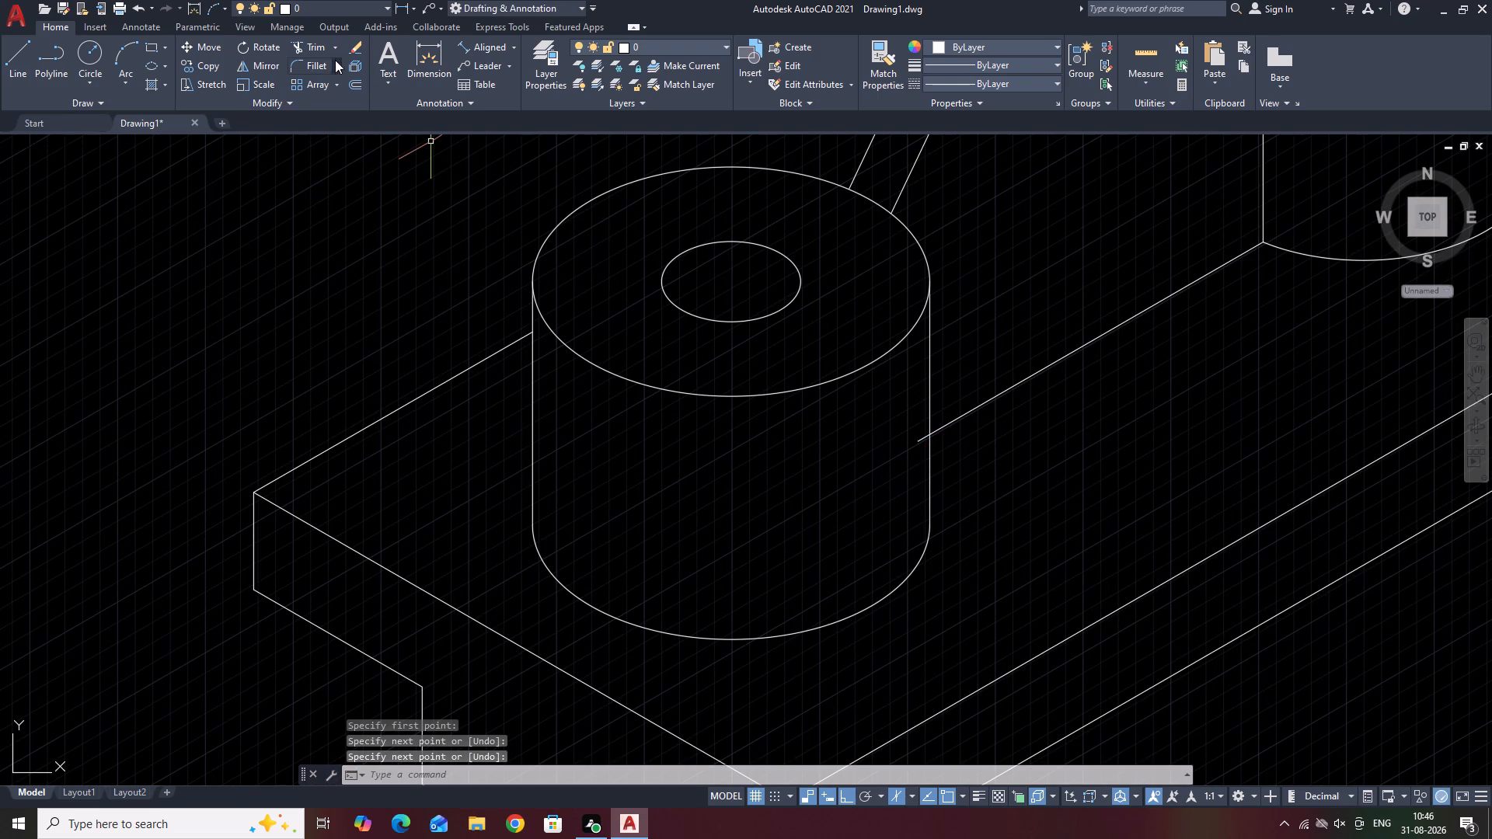
Trim the new rib base line's end that runs inside the short boss.
left_click(316, 46)
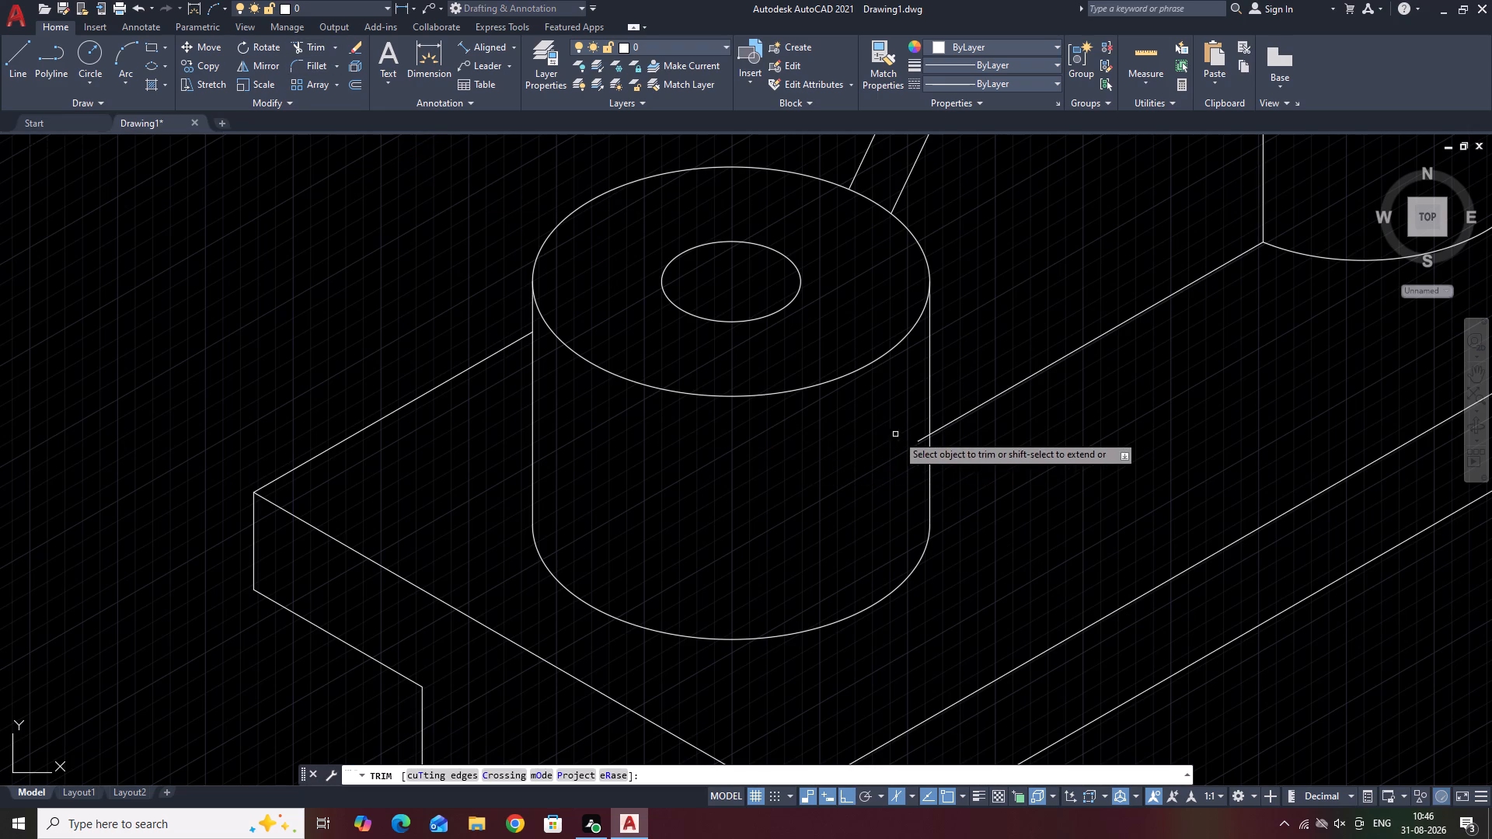
left_click(919, 440)
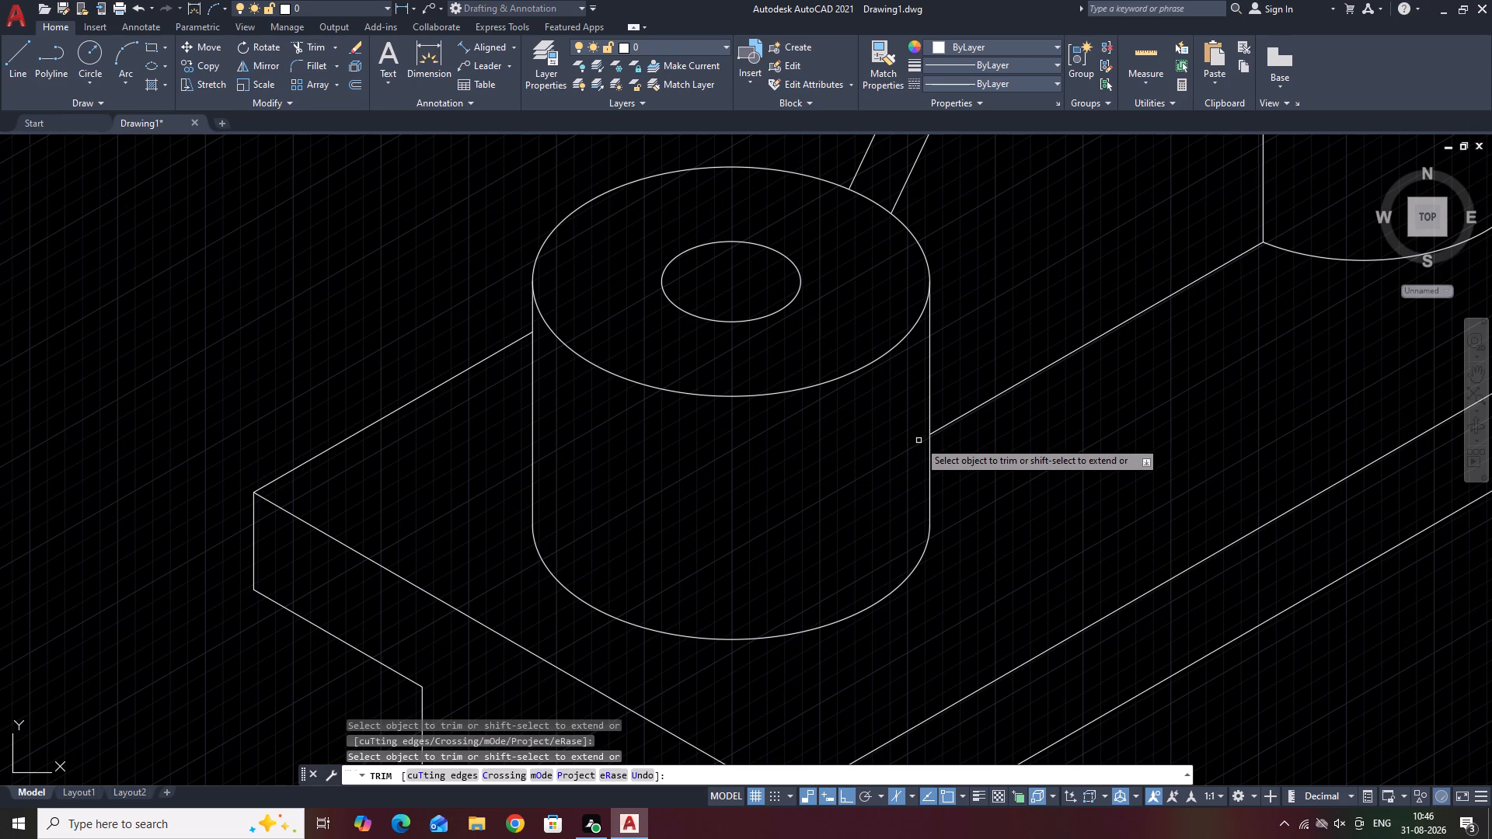
key("space")
Erase the plate's rear-end top edge and the short base line between the tall cylinder and the rear web.
scroll(1155, 533, "down", 1)
middle_click_drag(1136, 474, 496, 640)
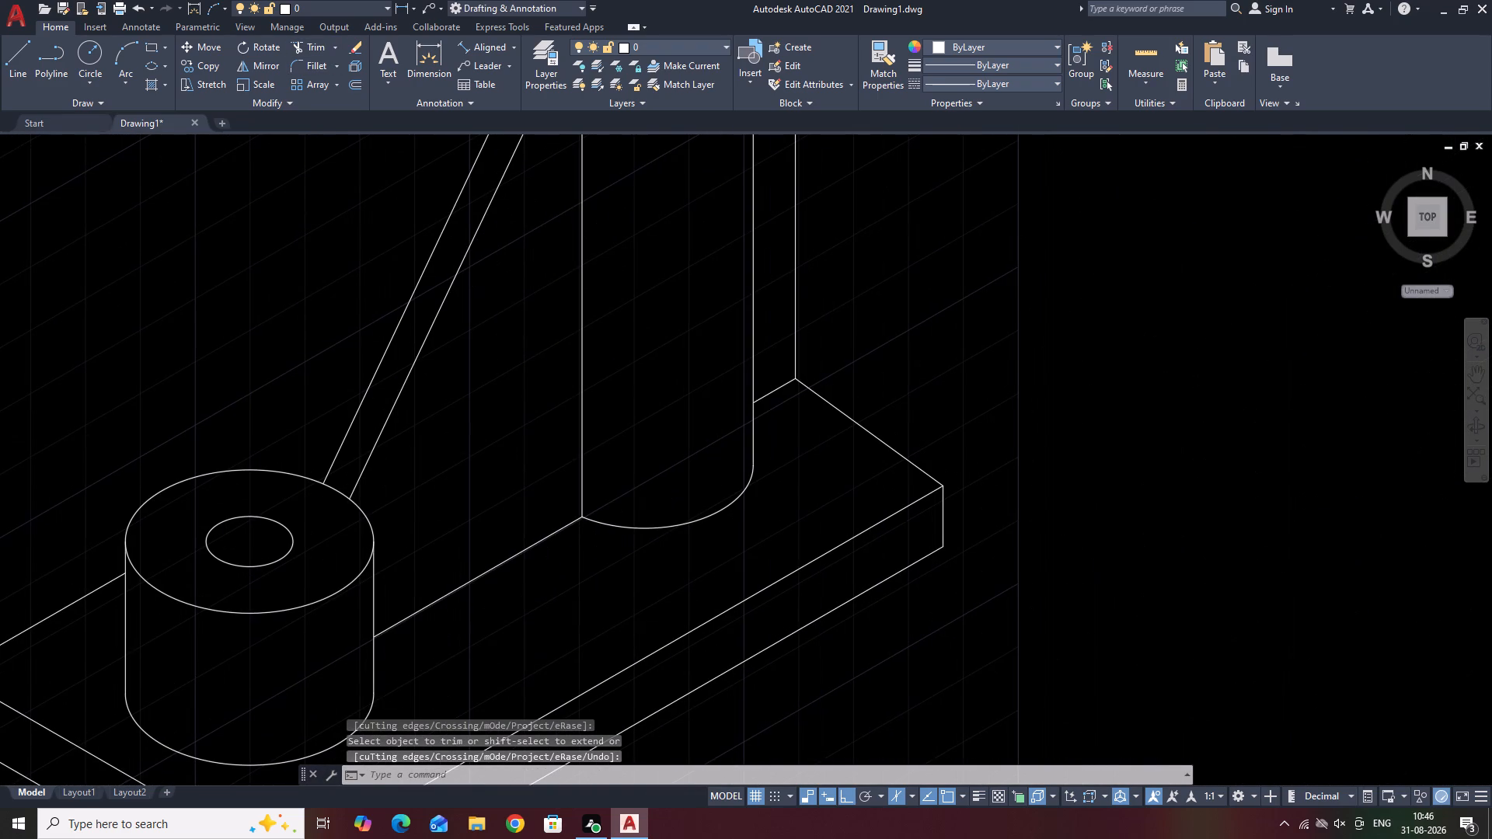
left_click(876, 429)
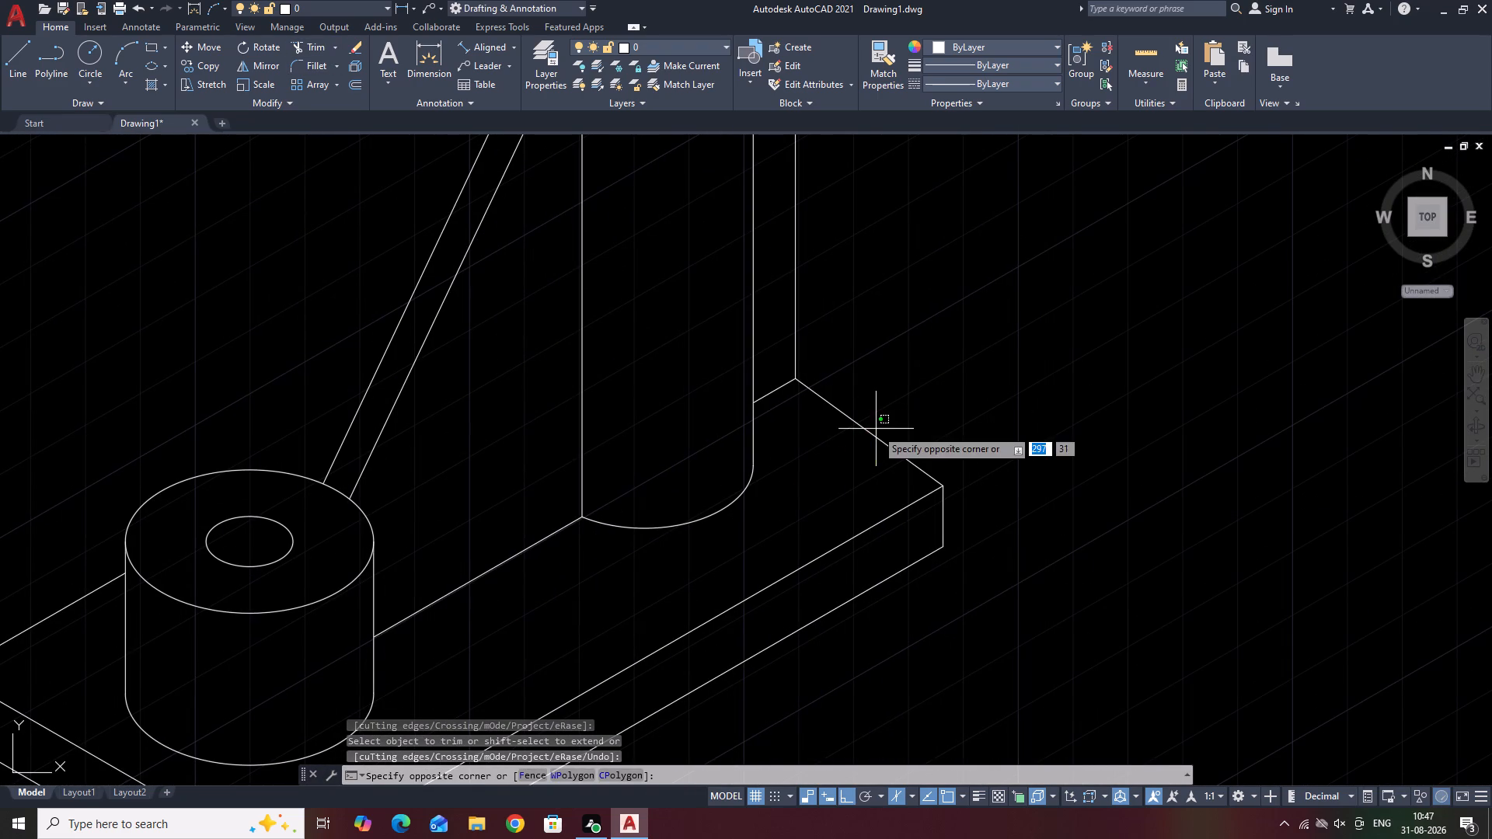
left_click(851, 462)
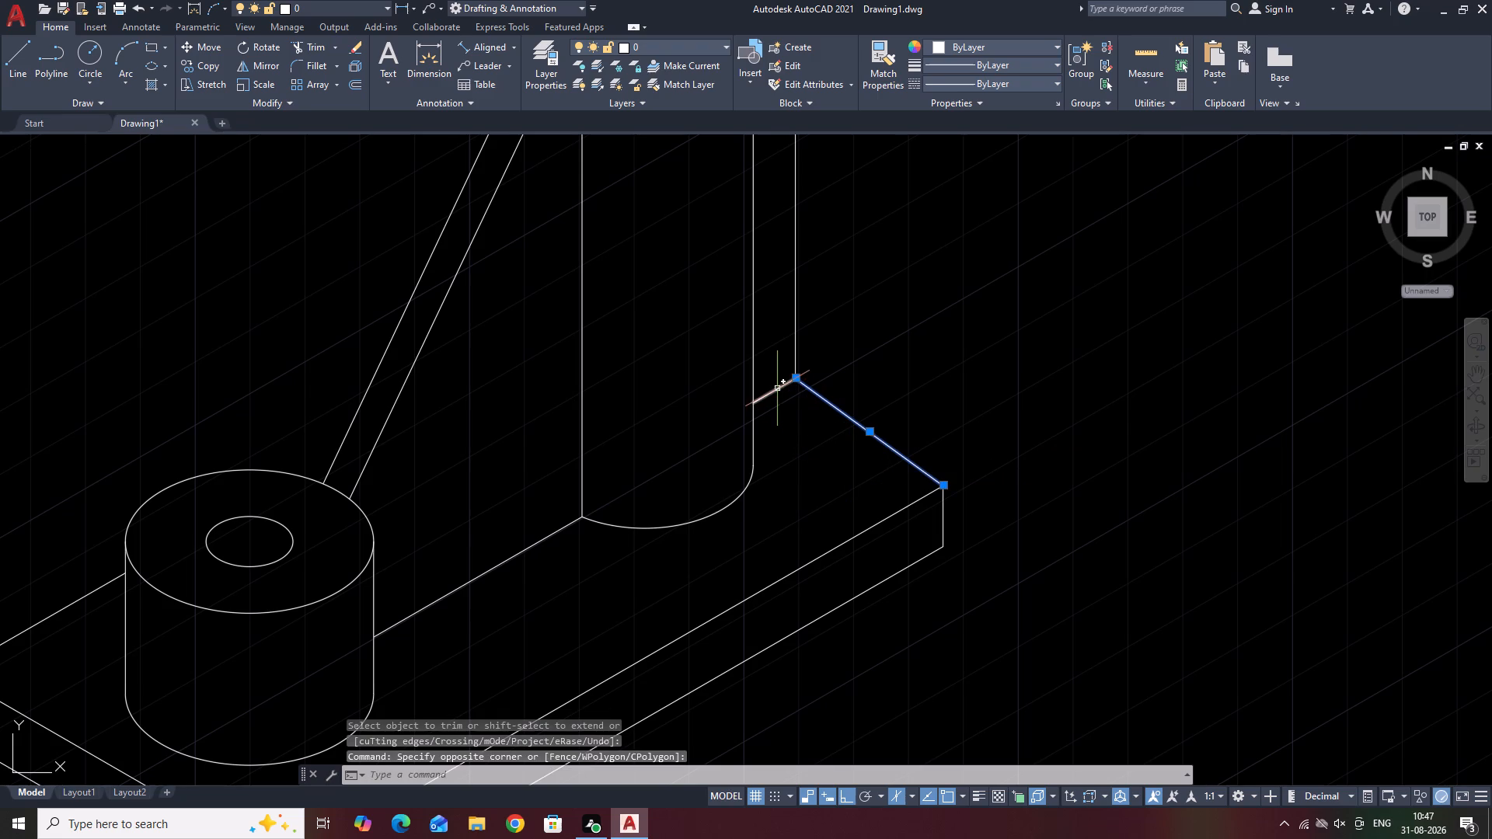
left_click(779, 388)
right_click(779, 388)
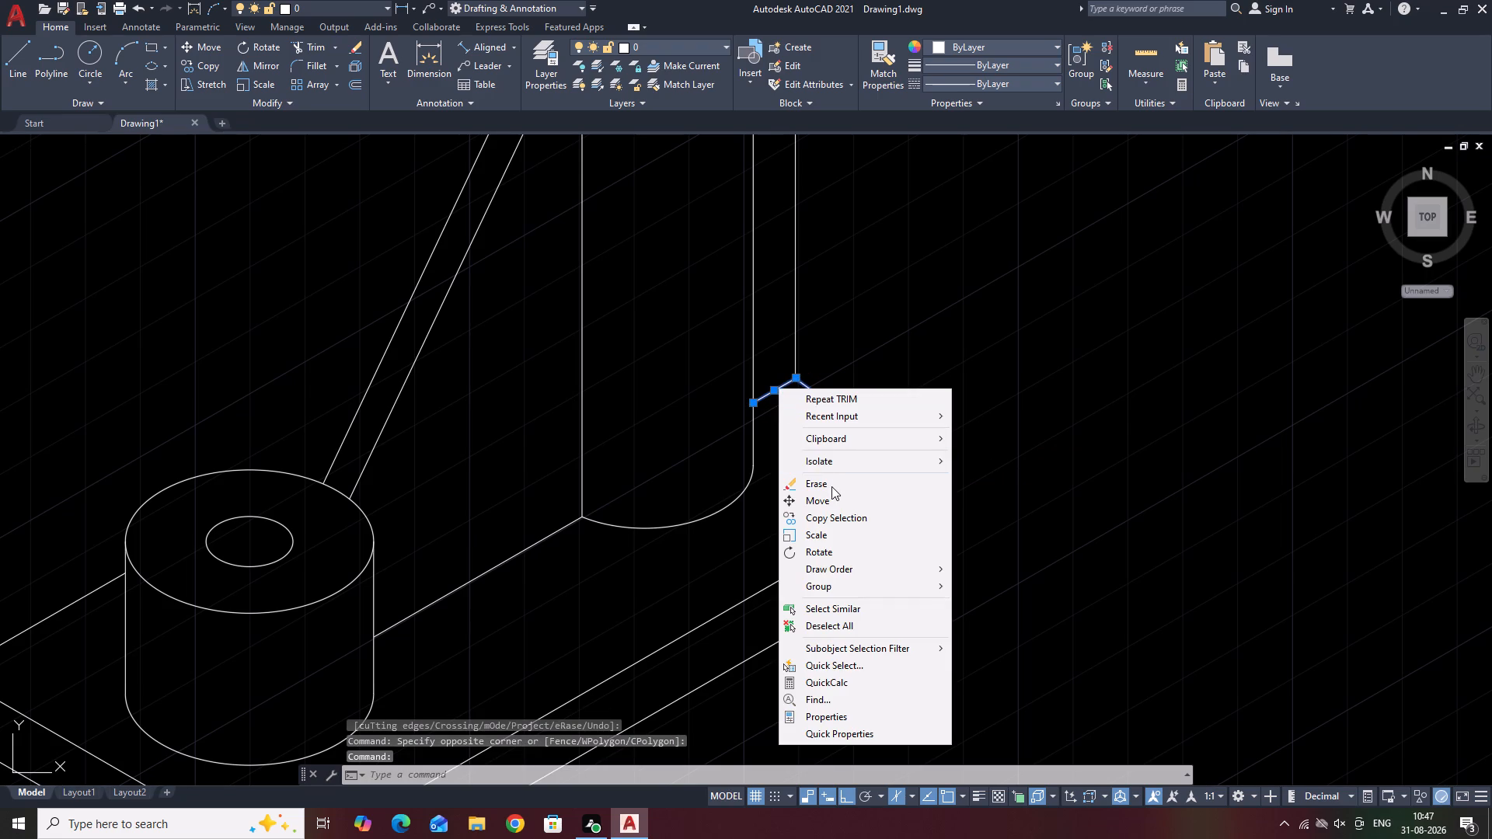
left_click(830, 484)
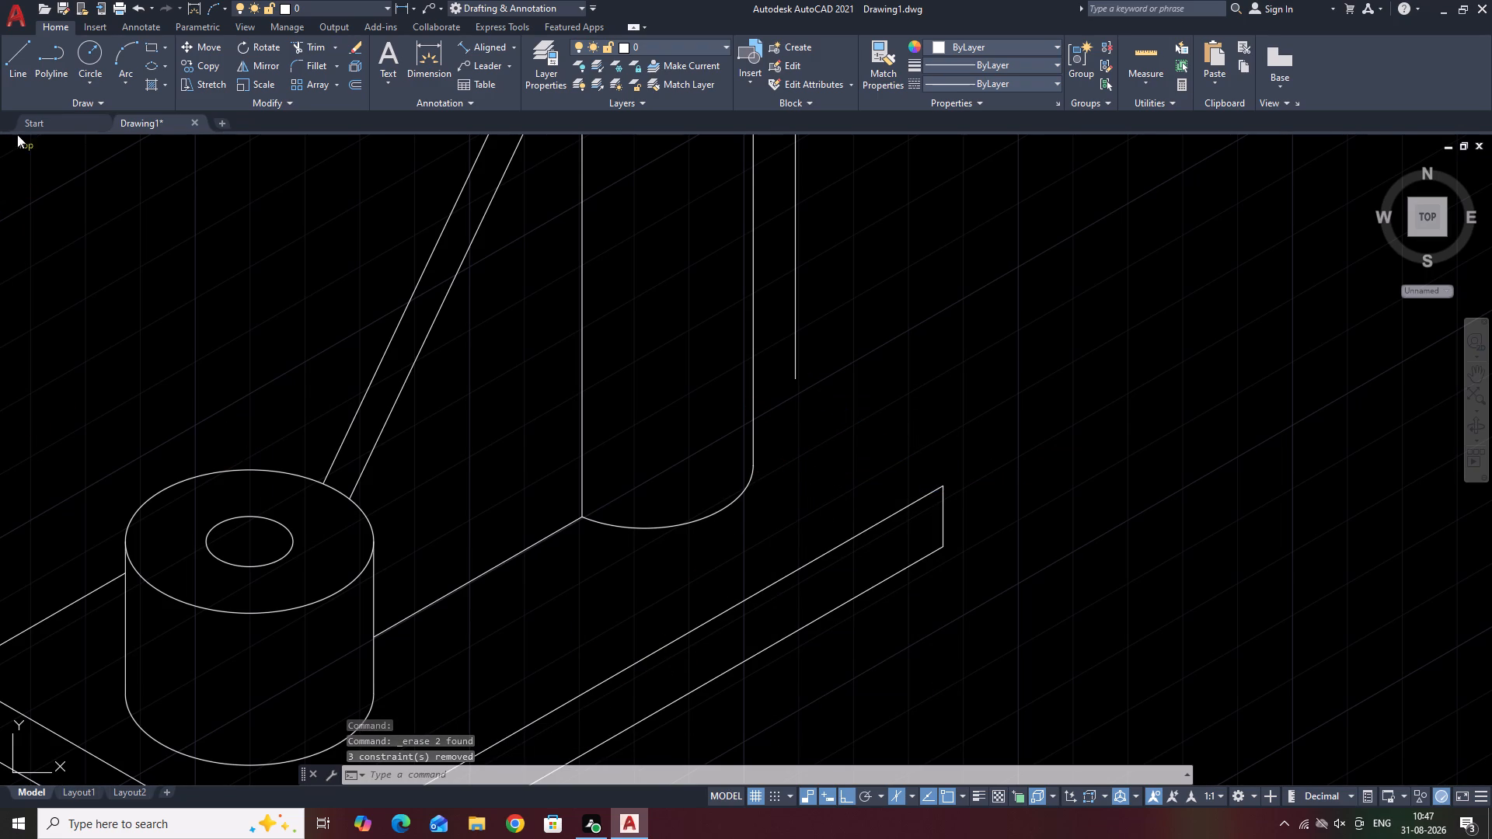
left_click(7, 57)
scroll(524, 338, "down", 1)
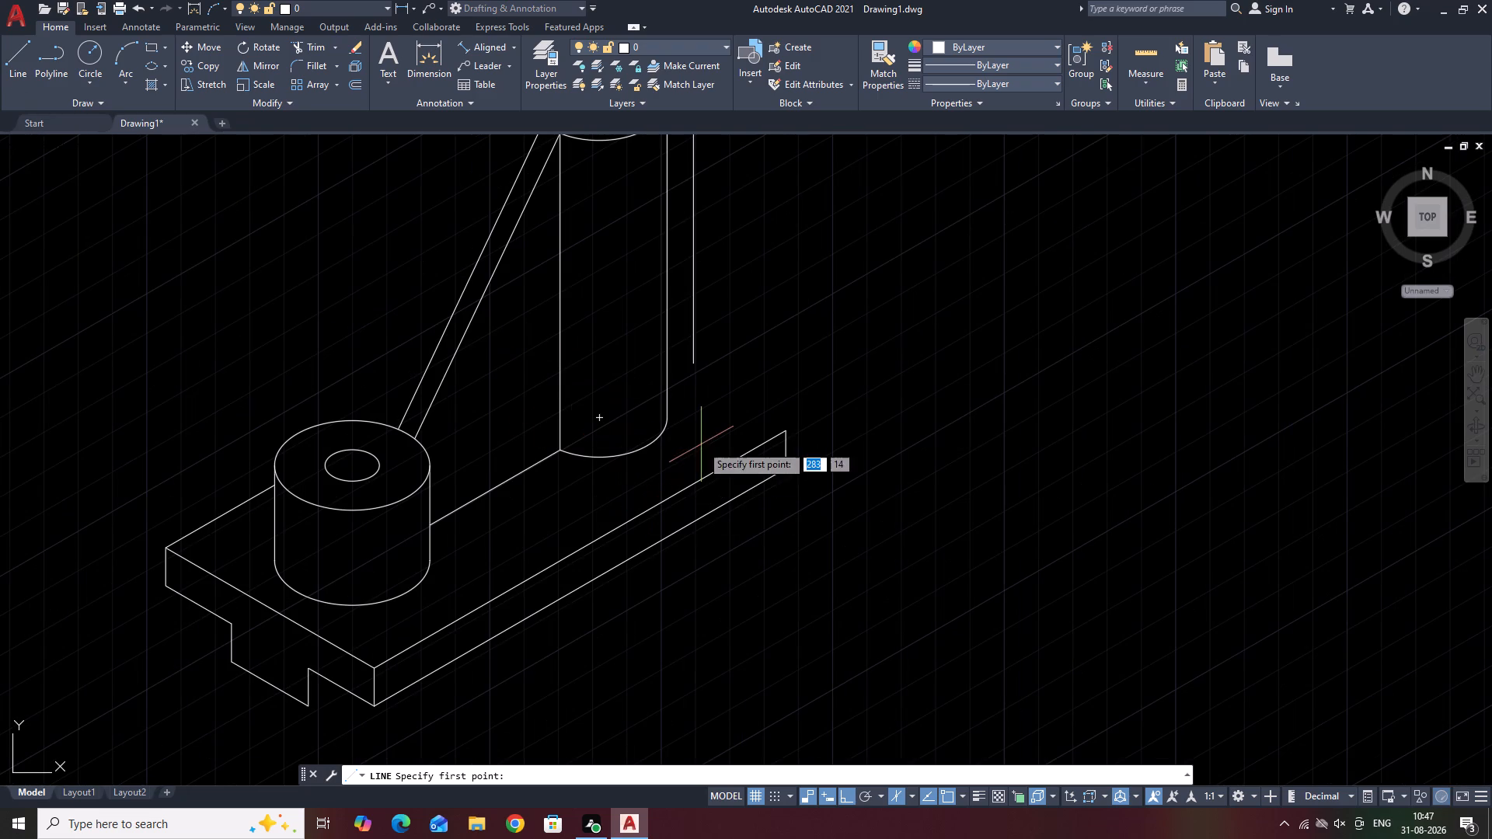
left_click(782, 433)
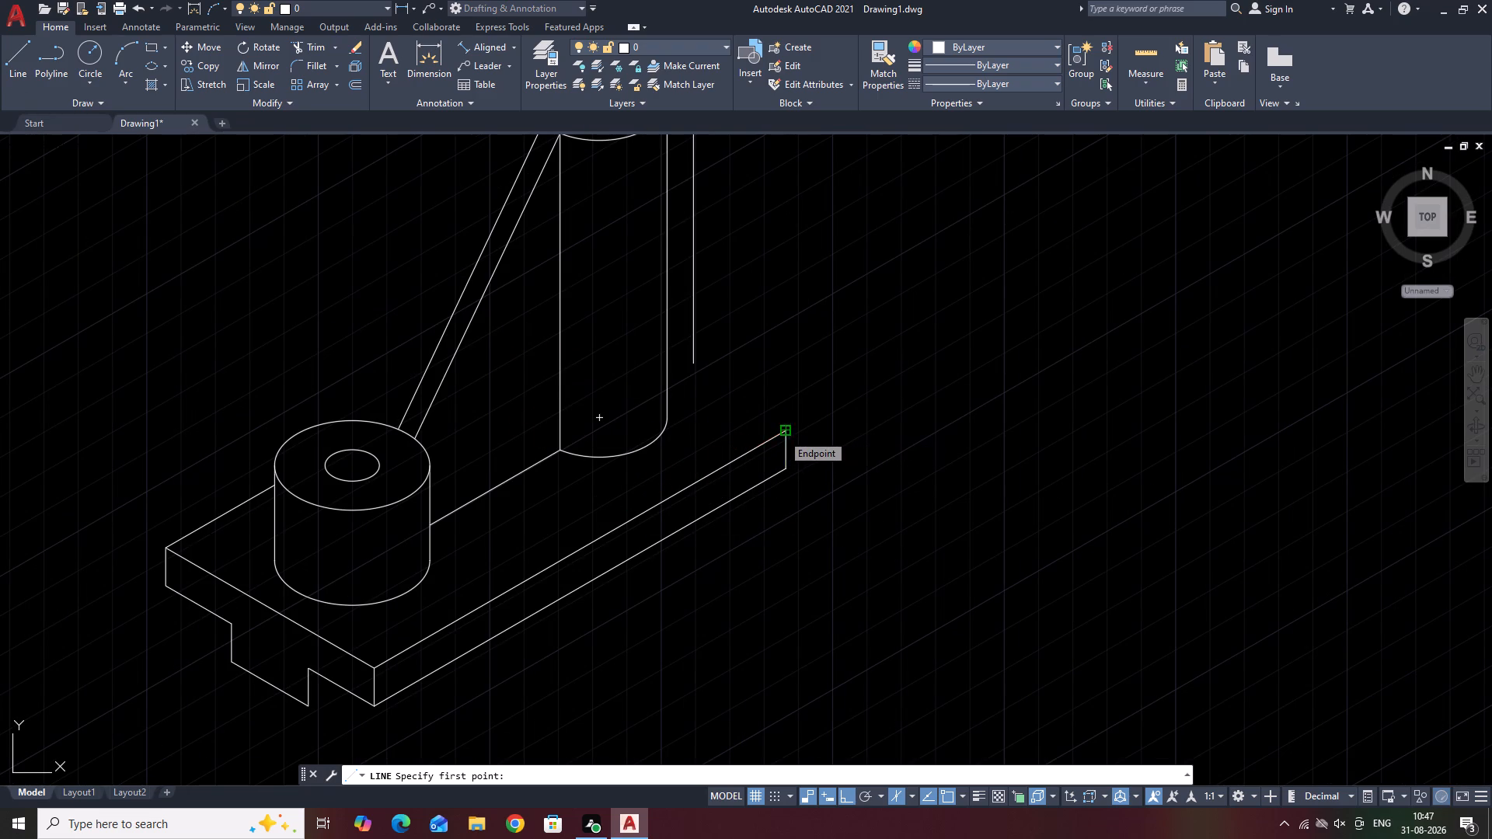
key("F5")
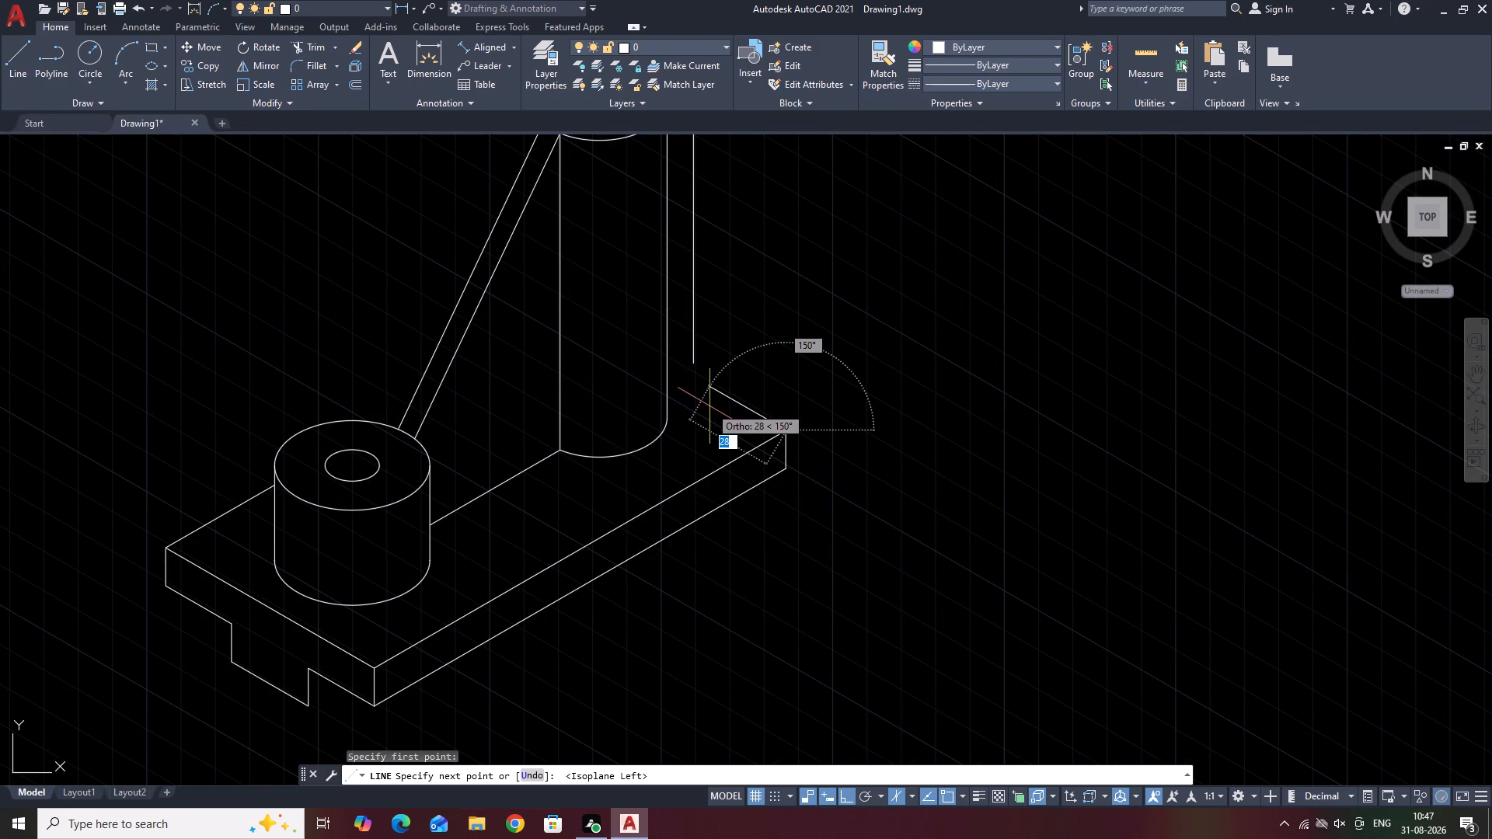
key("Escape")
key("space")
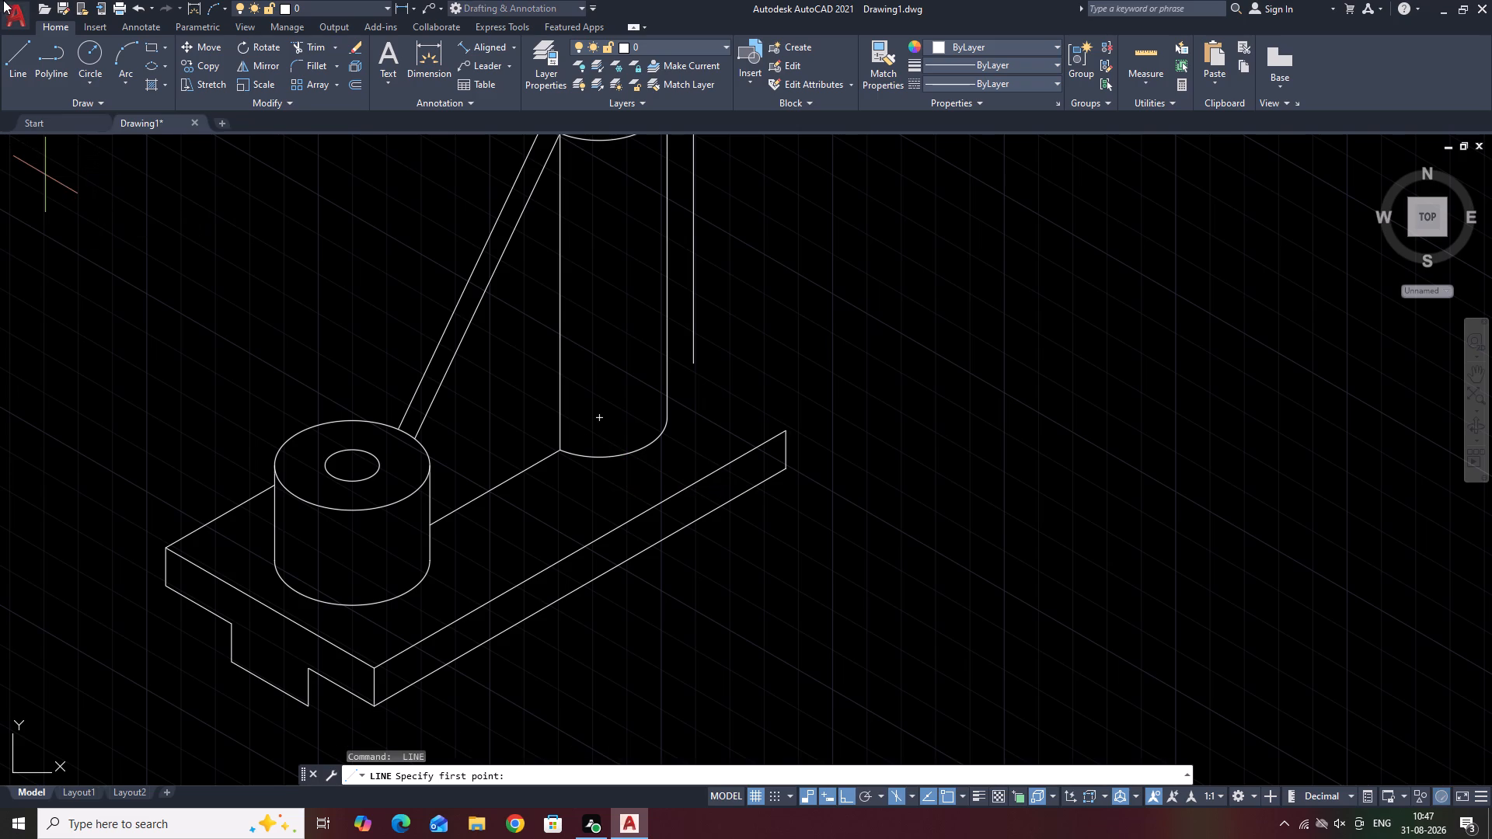
Draw a line about 50 units long at 30° on the top isoplane from the rib base corner, just past the rear web's vertical edge.
left_click(24, 51)
scroll(706, 463, "up", 1)
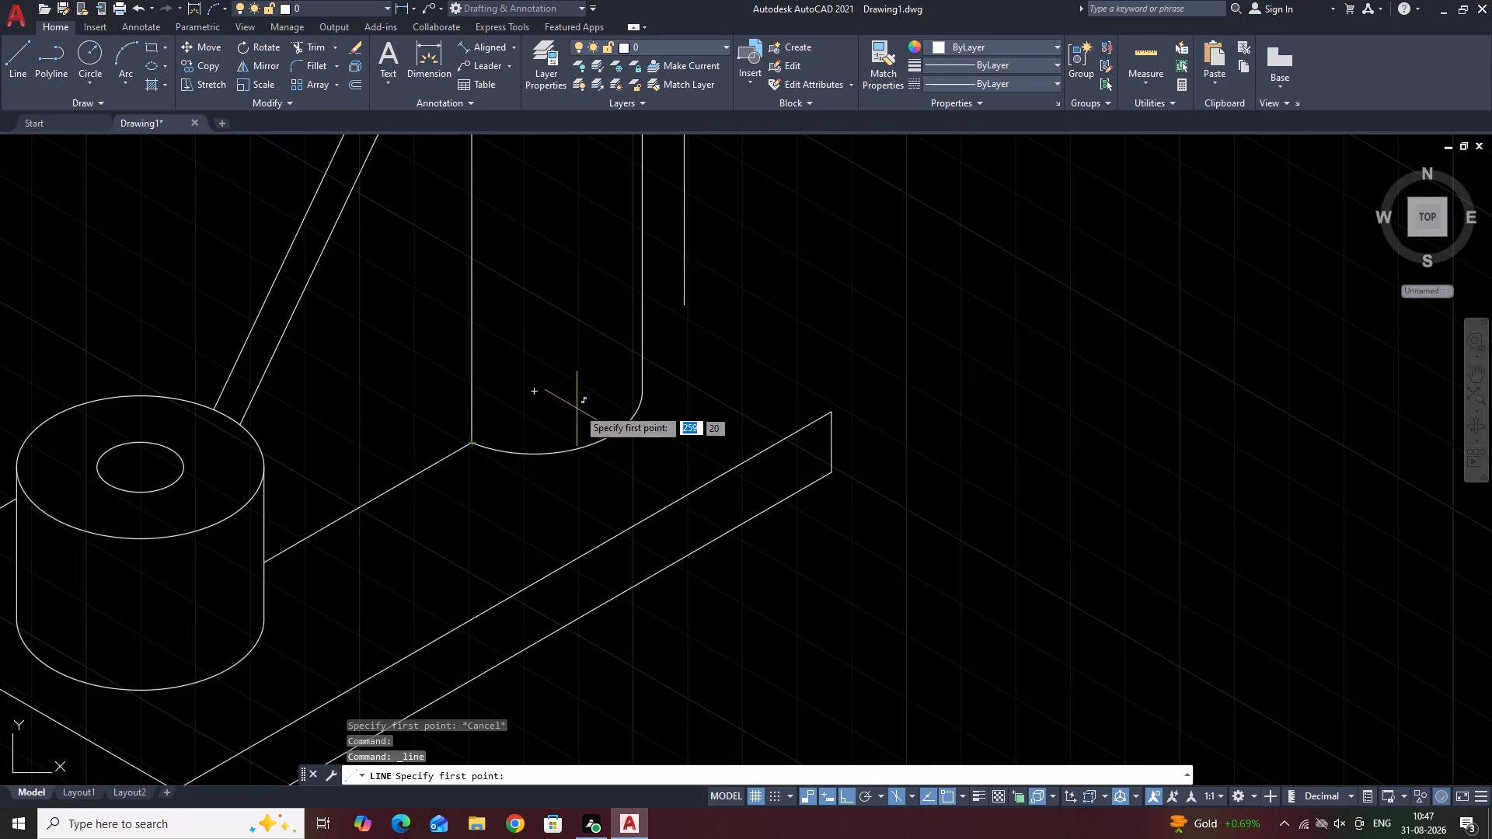
left_click(472, 445)
key("F5")
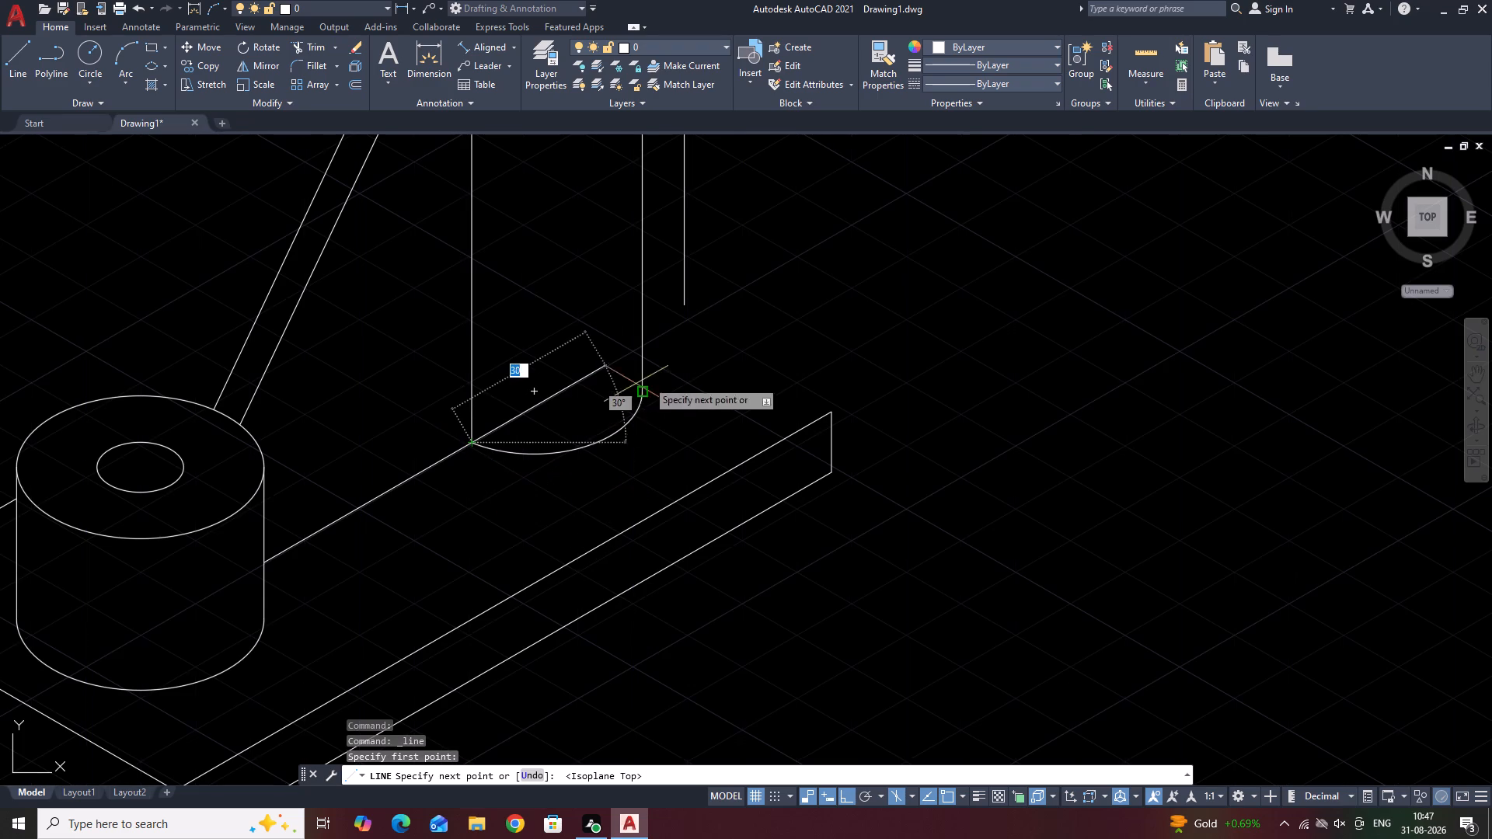
left_click(716, 330)
key("space")
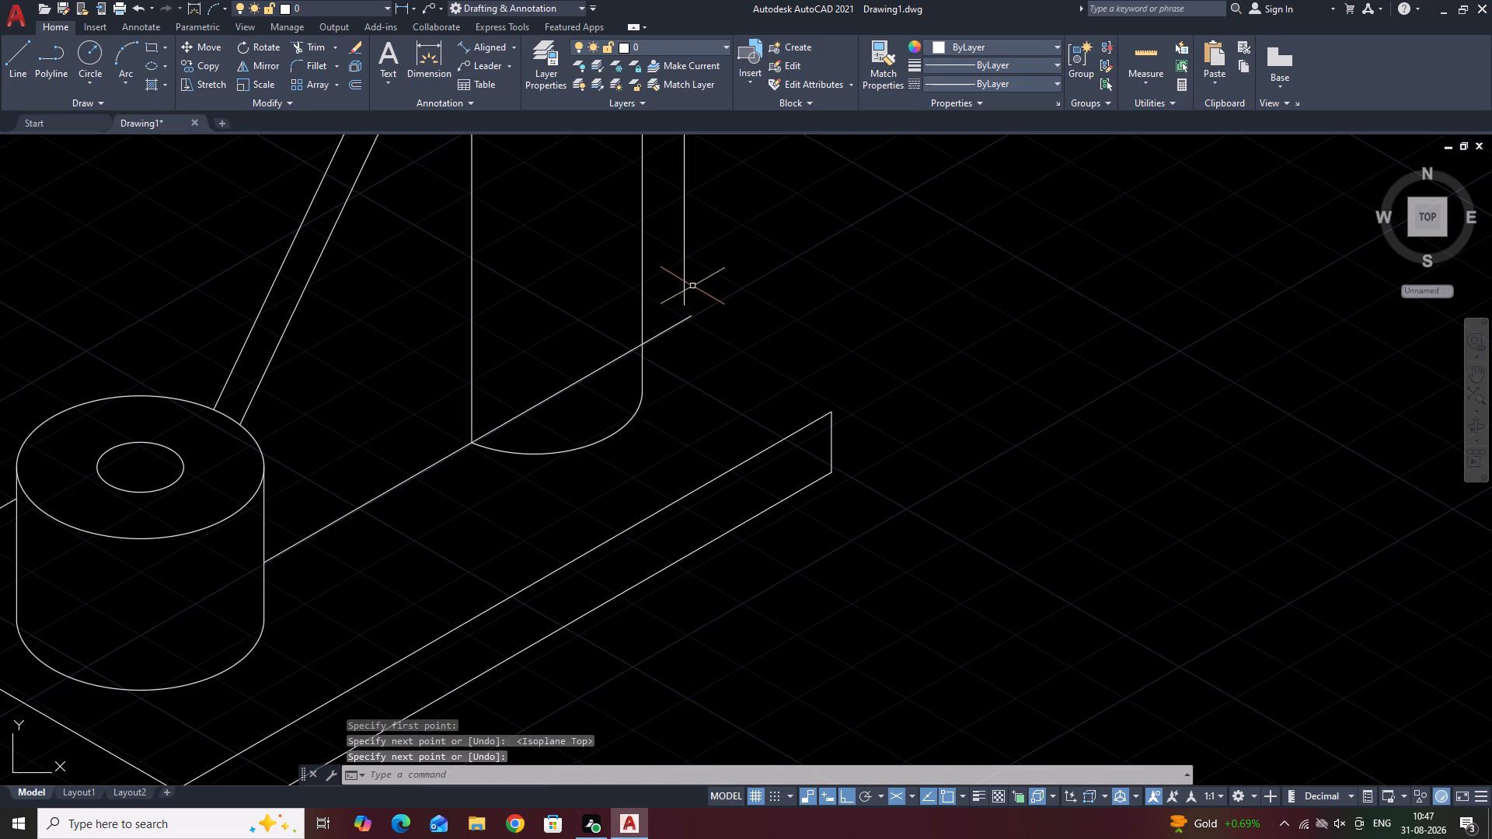
Extend the rear web's outer vertical edge down to the new 30° base line.
type("EX")
left_click(737, 318)
left_click(685, 289)
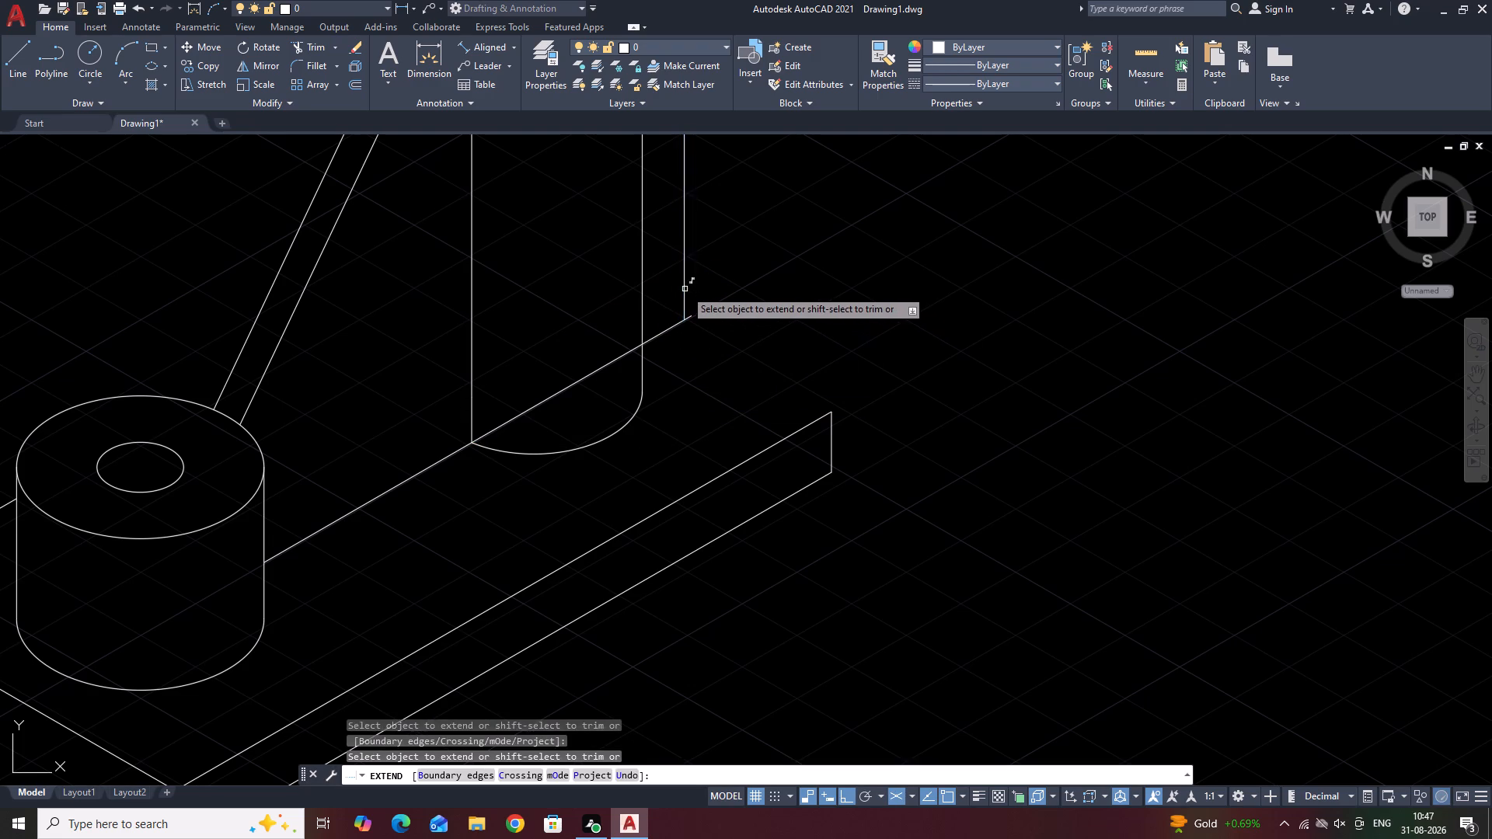
key("space")
Draw a line from the lower end of the rear web's vertical edge to the plate's far upper corner.
scroll(716, 357, "up", 1)
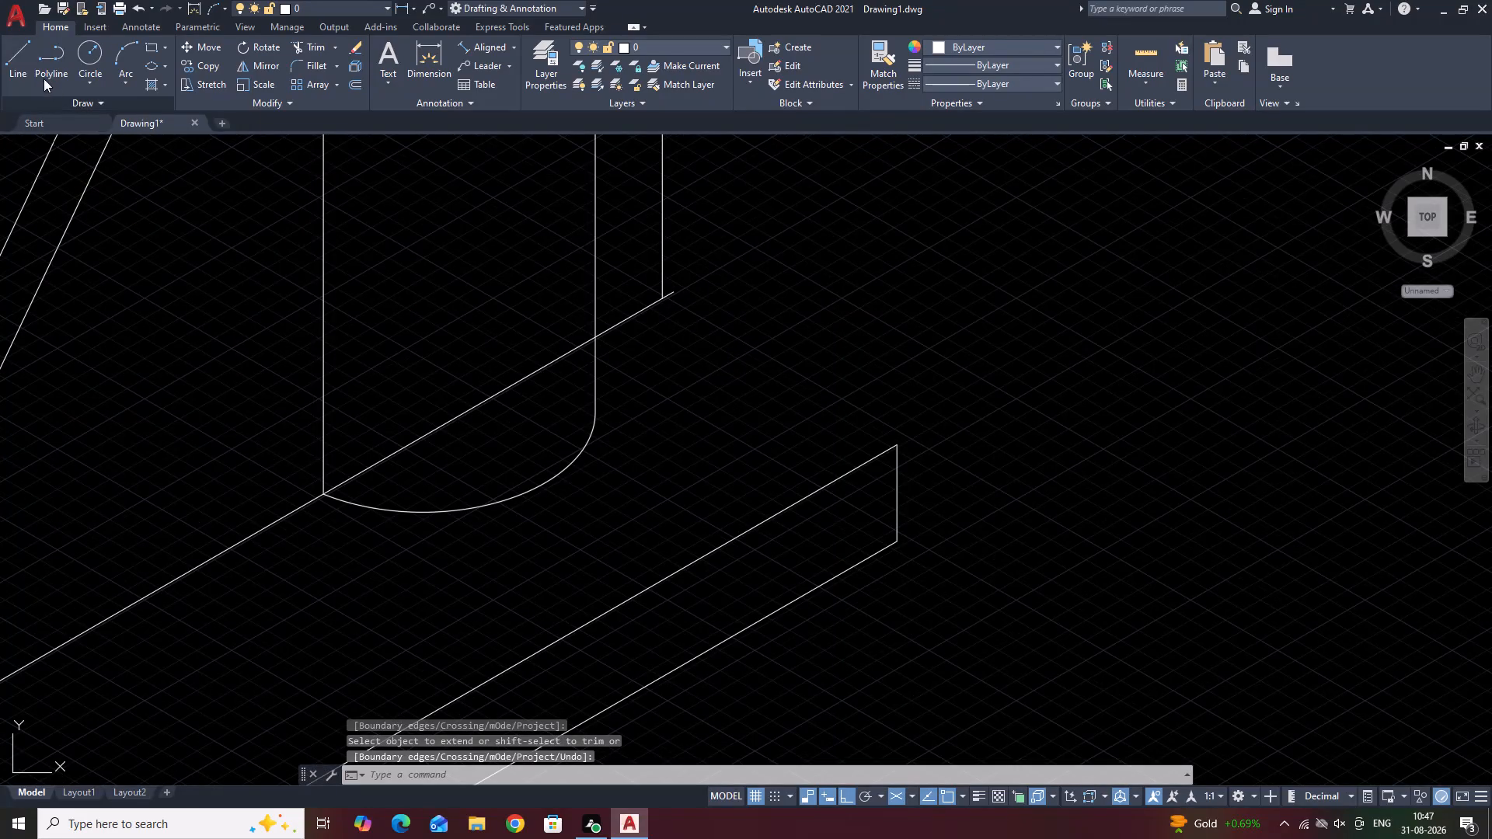
left_click(21, 63)
scroll(664, 335, "up", 2)
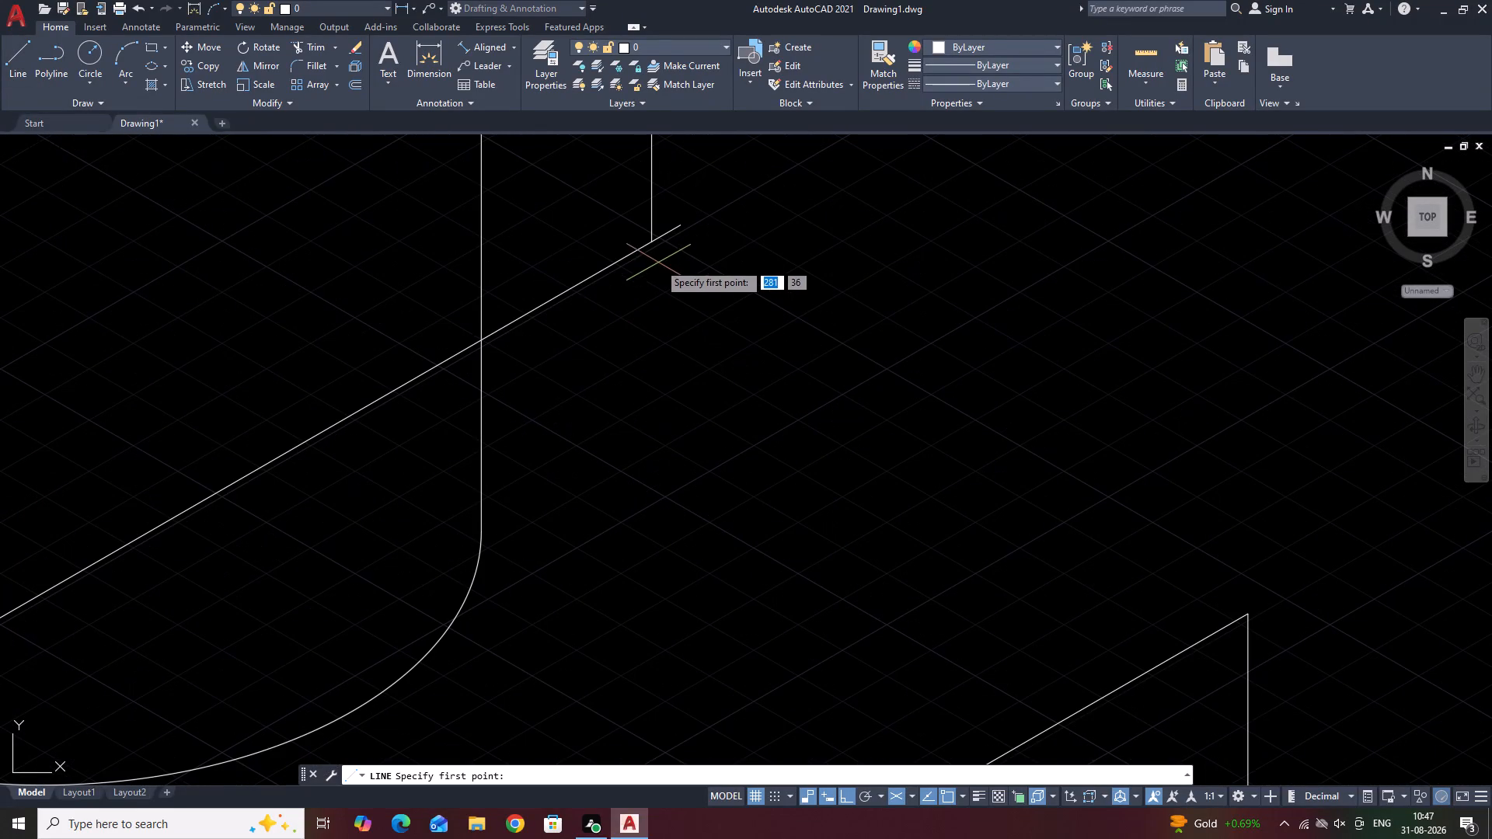
left_click(652, 239)
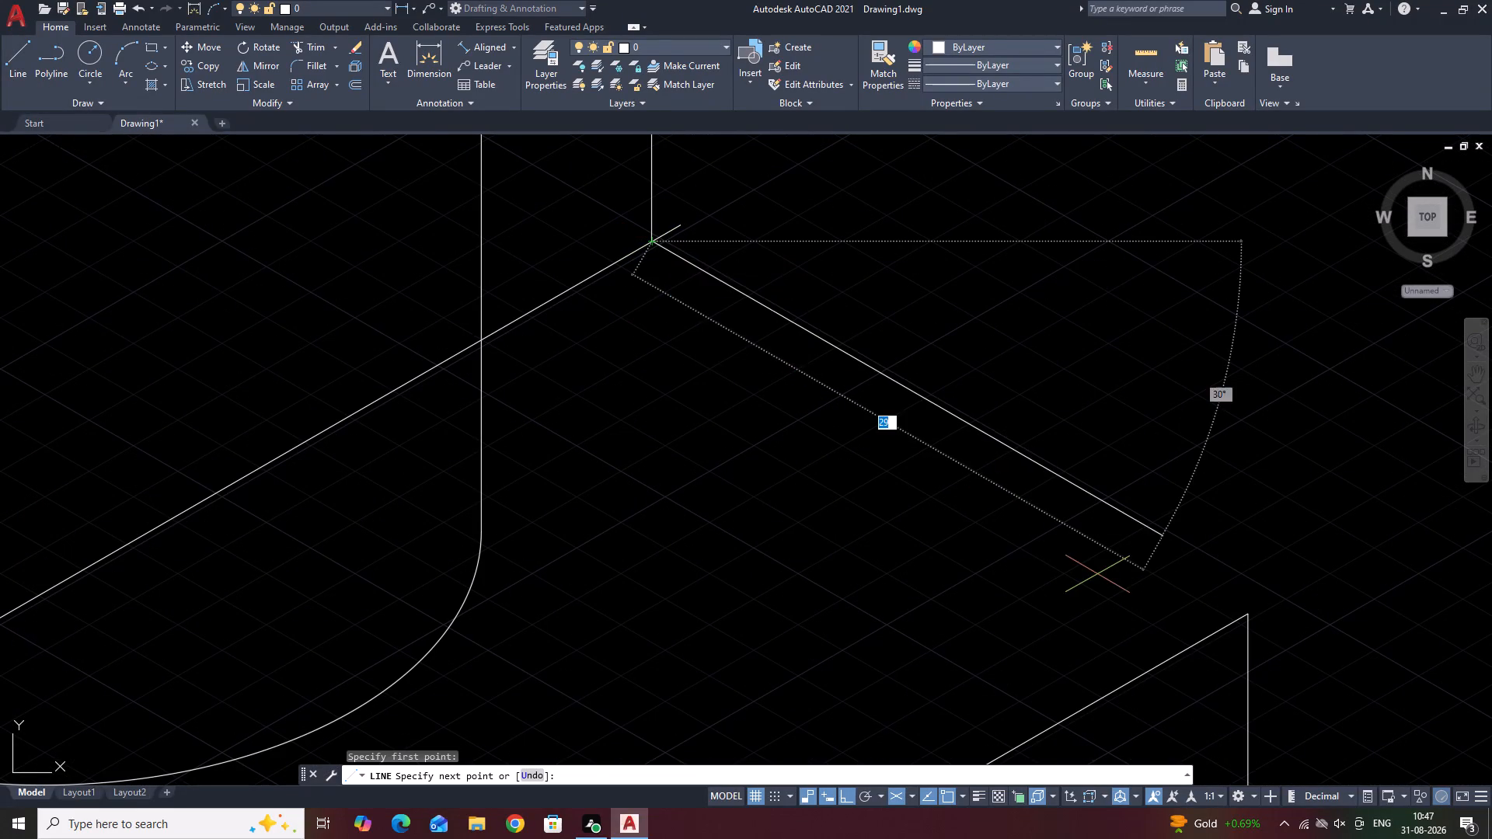
left_click(1245, 618)
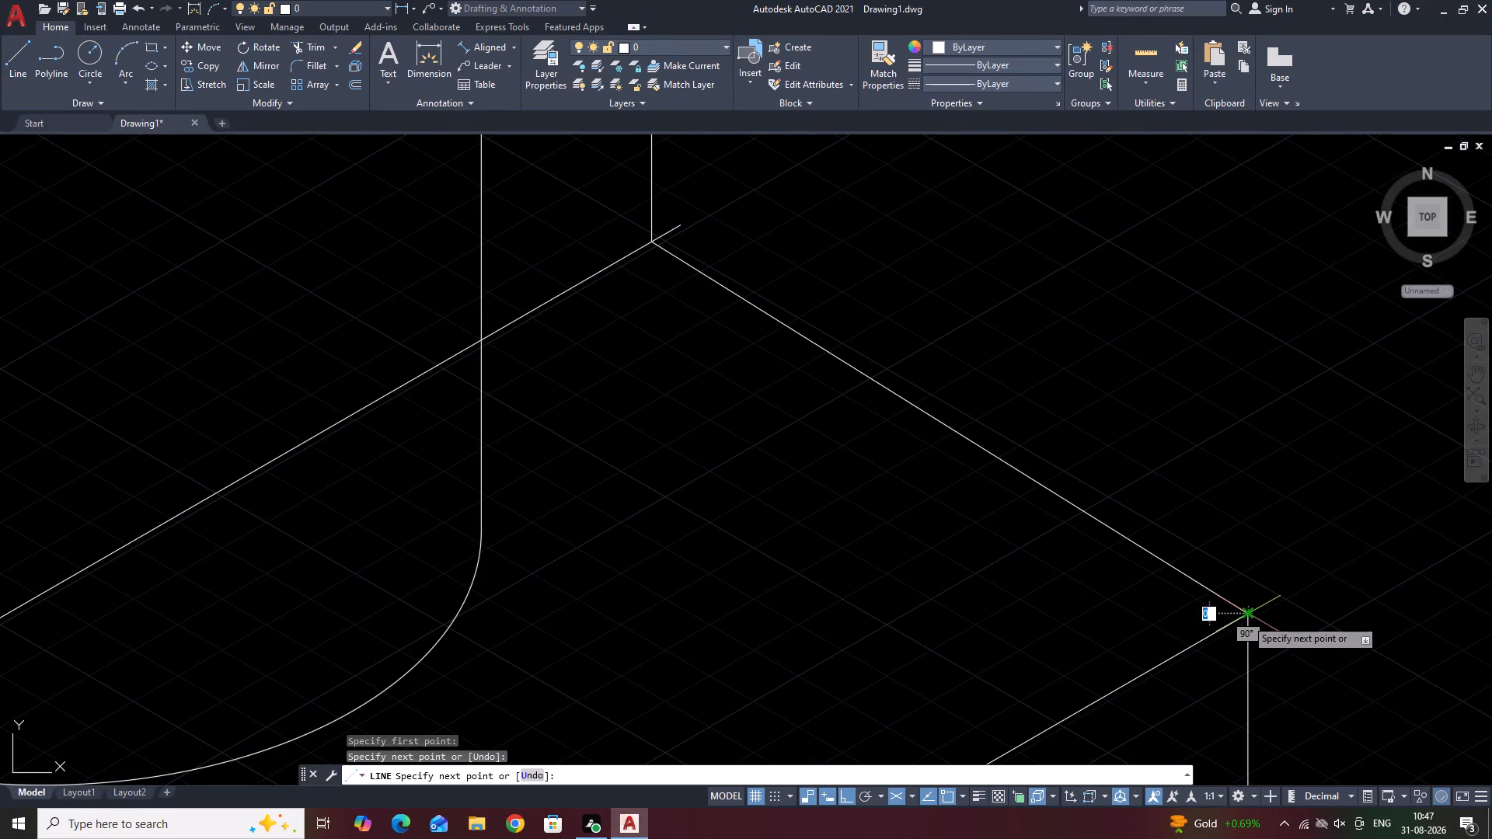
scroll(1246, 618, "down", 3)
key("space")
Trim the 30° base line where it crosses the tall cylinder and where it overshoots the rear web's vertical edge.
middle_click_drag(1197, 512, 1209, 393)
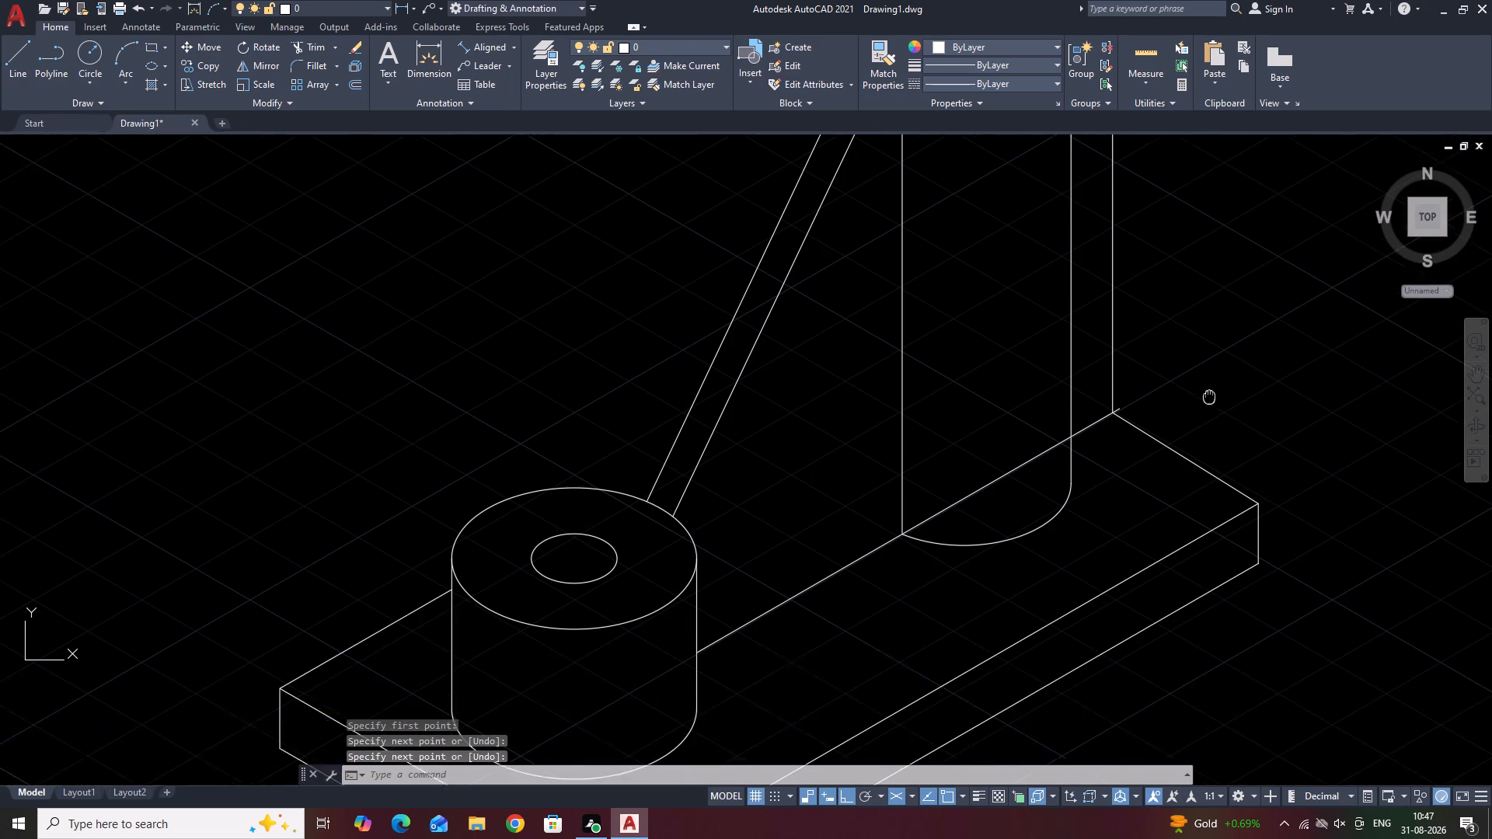
middle_click_drag(1209, 393, 1209, 391)
scroll(1215, 738, "down", 1)
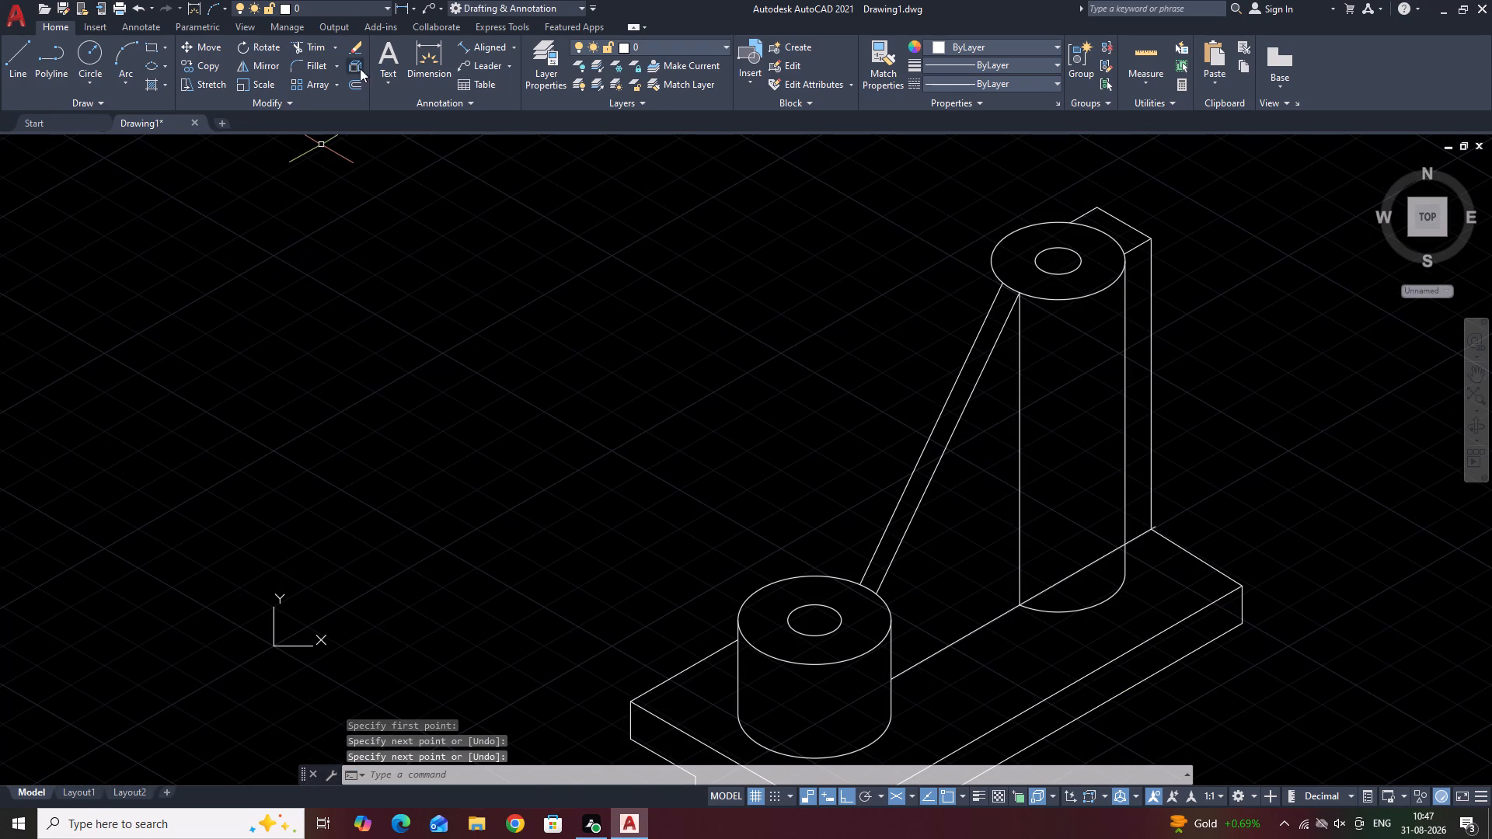
left_click(312, 50)
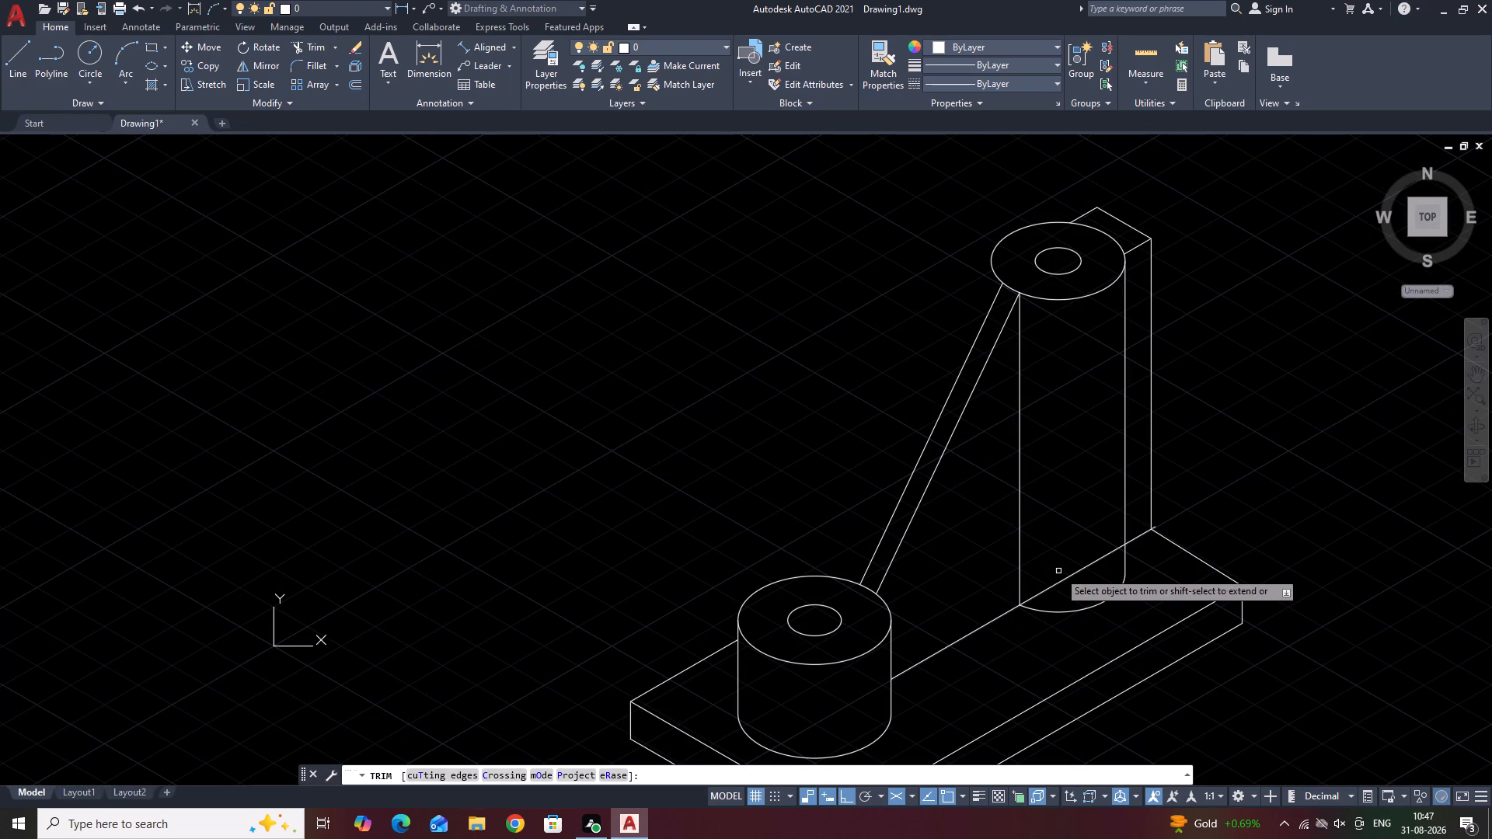
left_click(1068, 576)
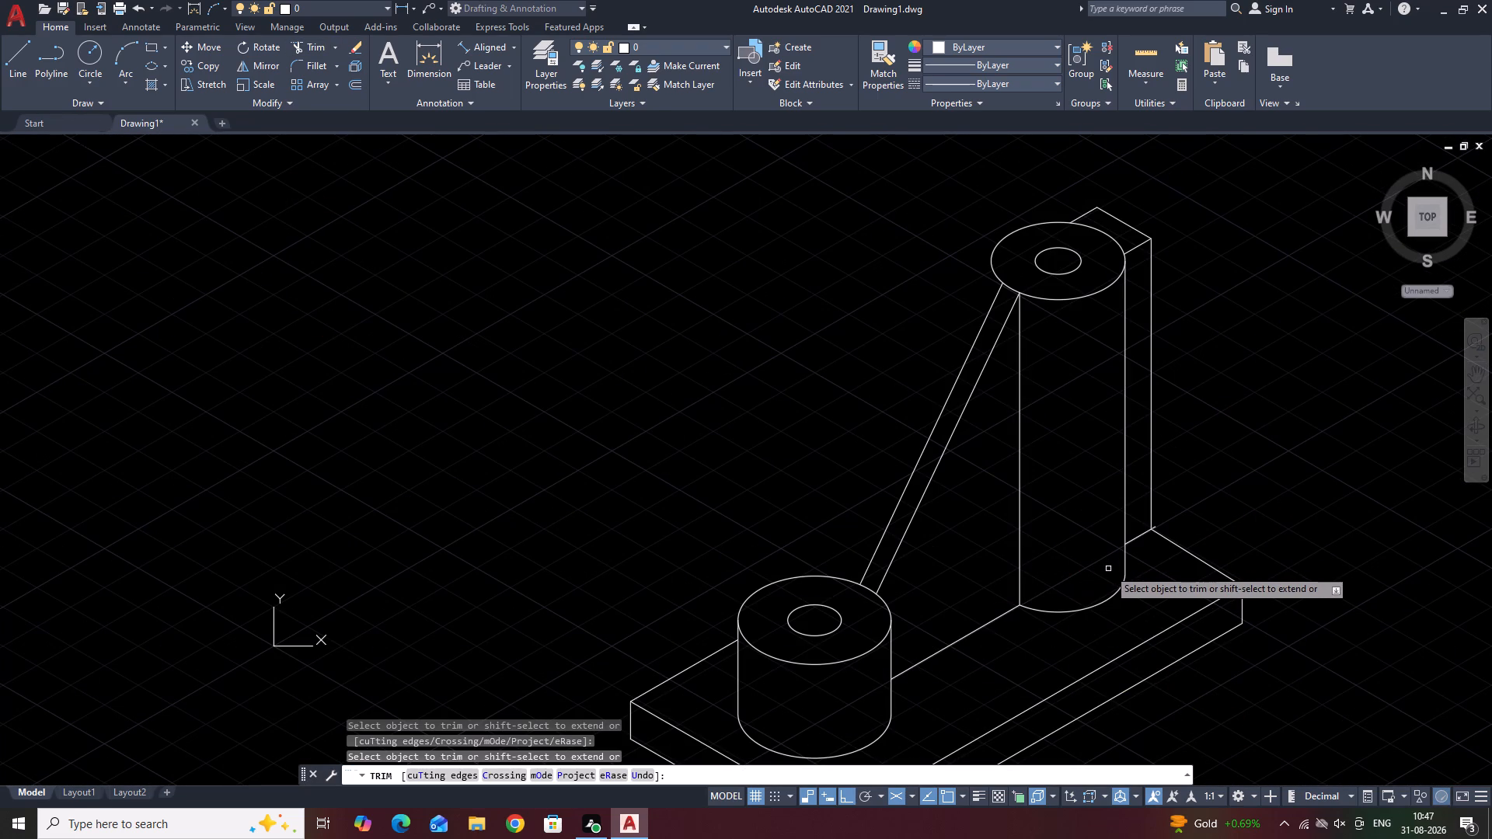
scroll(1201, 529, "up", 3)
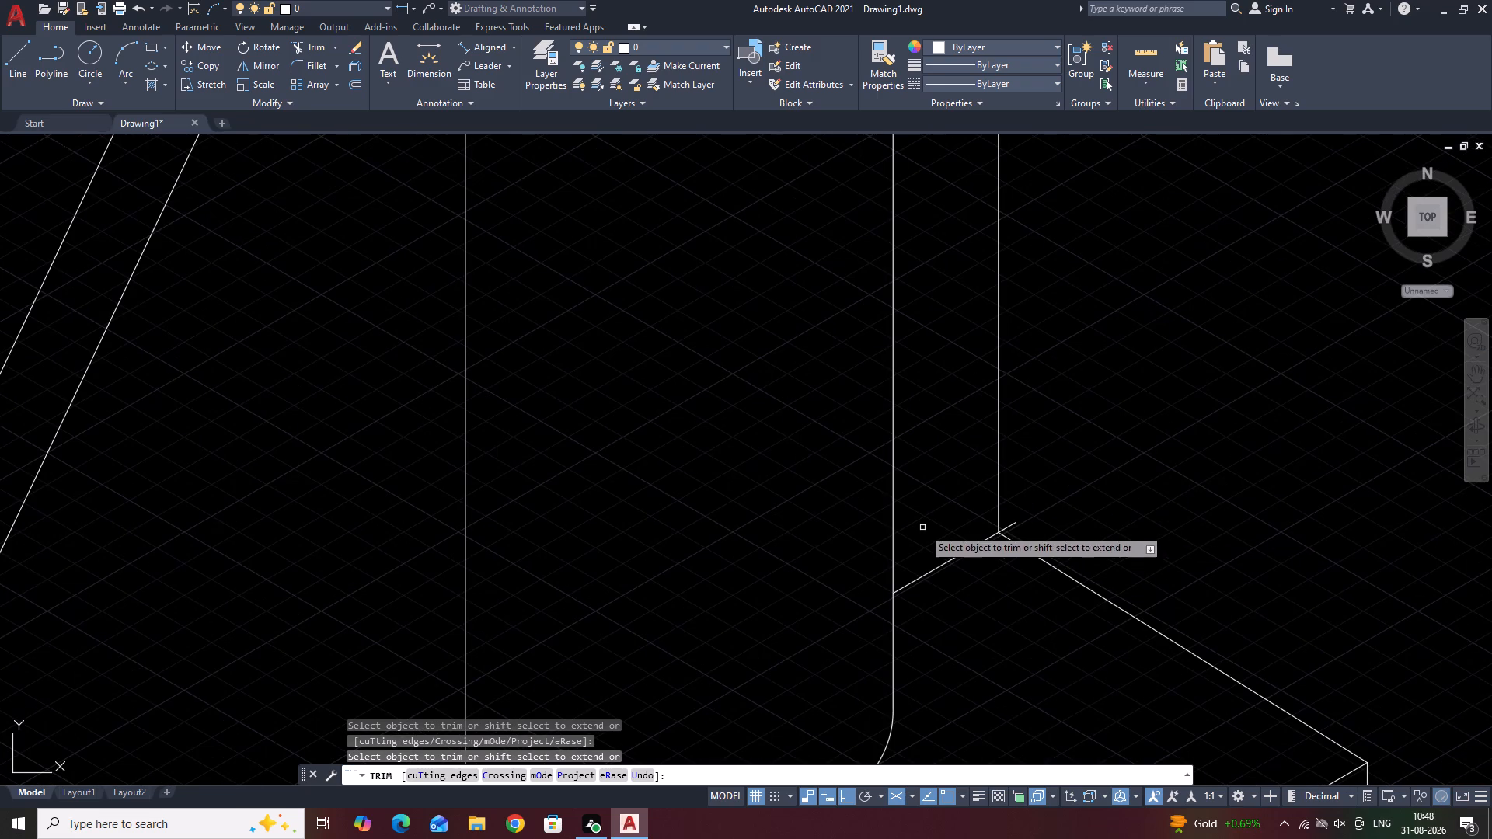
left_click(1015, 521)
scroll(1015, 522, "down", 4)
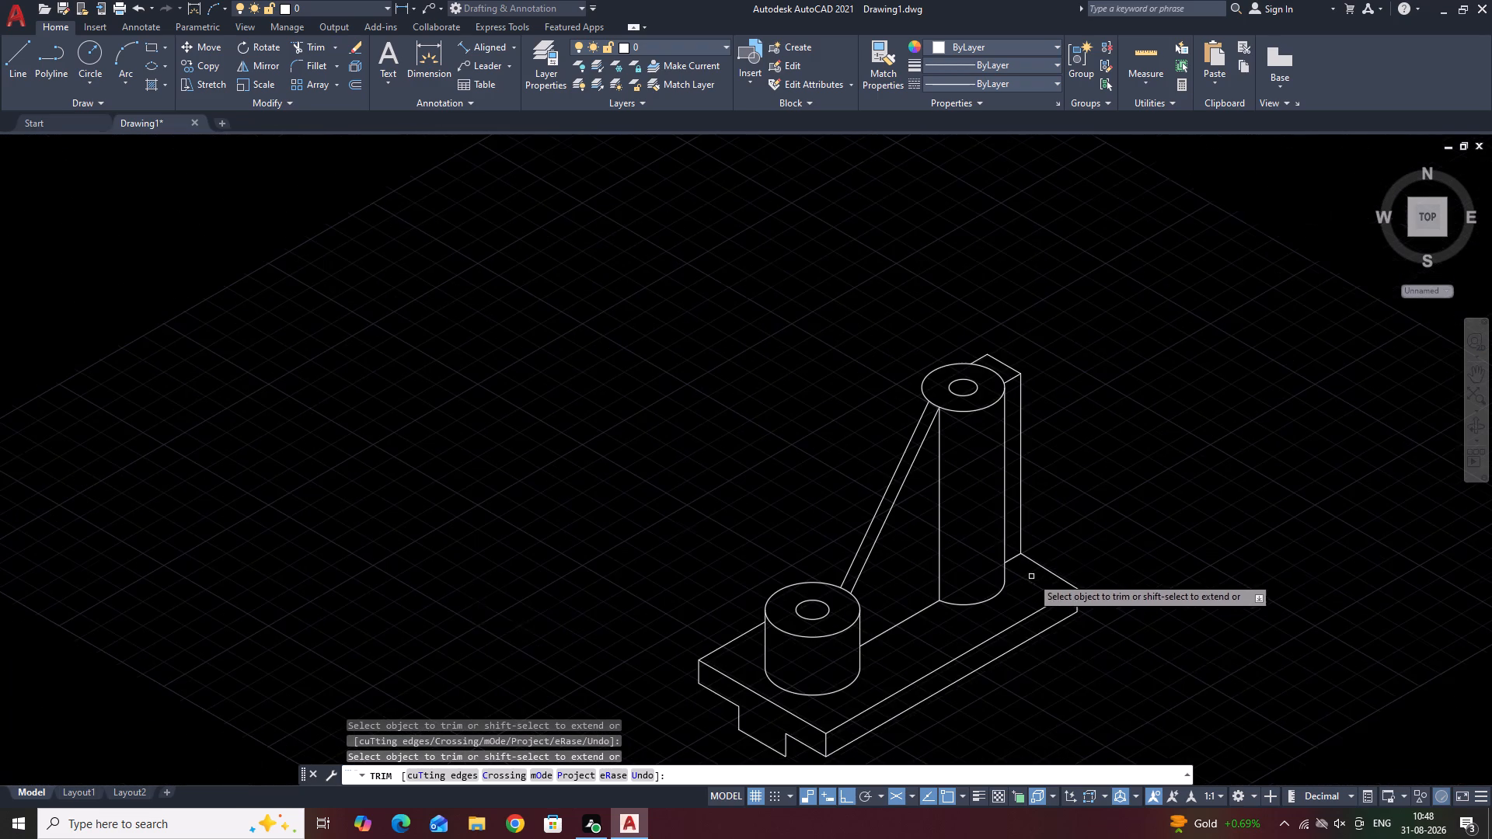
middle_click_drag(1002, 754, 1056, 653)
key("space")
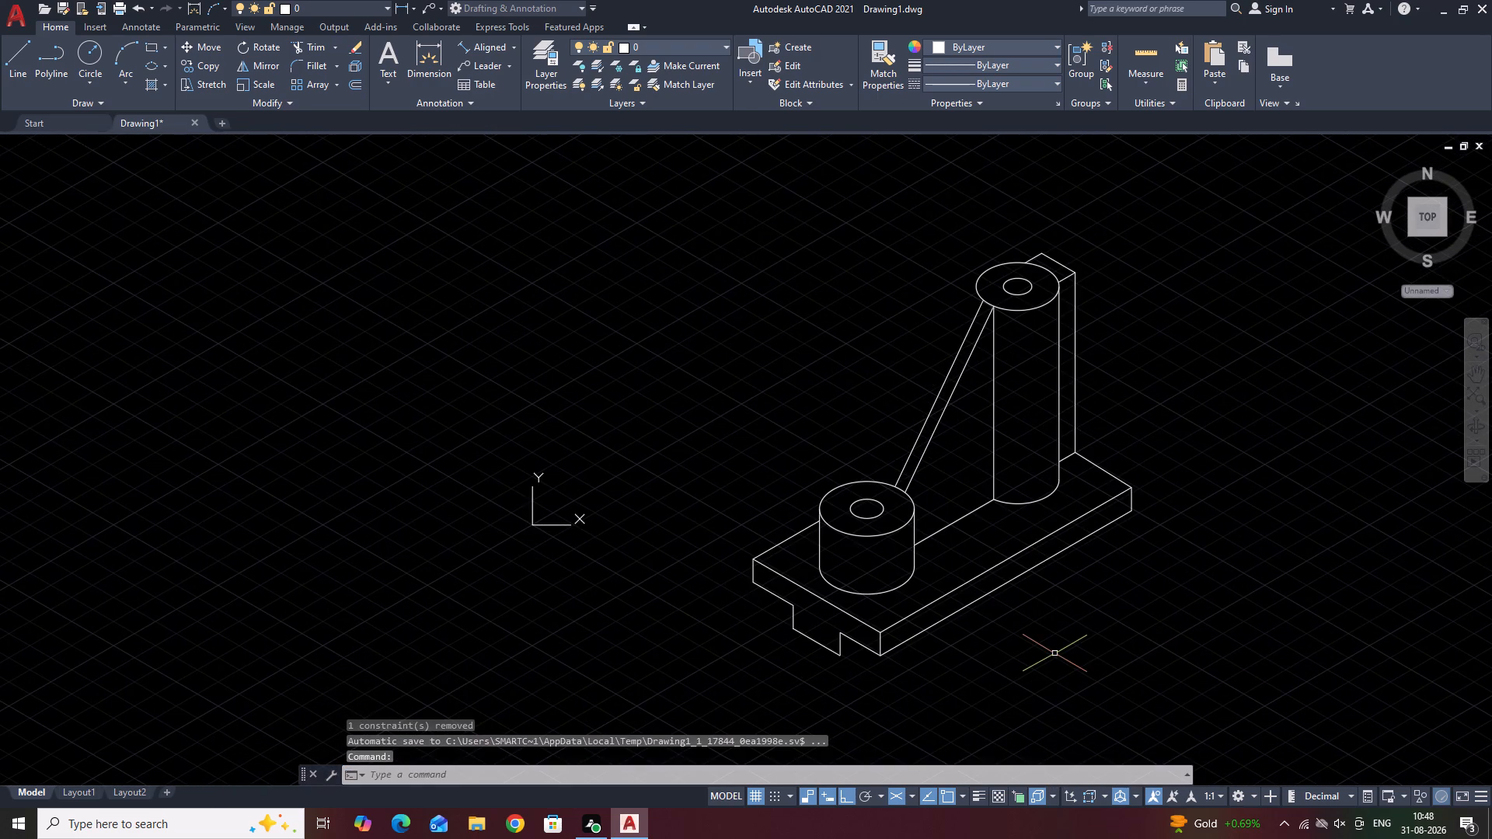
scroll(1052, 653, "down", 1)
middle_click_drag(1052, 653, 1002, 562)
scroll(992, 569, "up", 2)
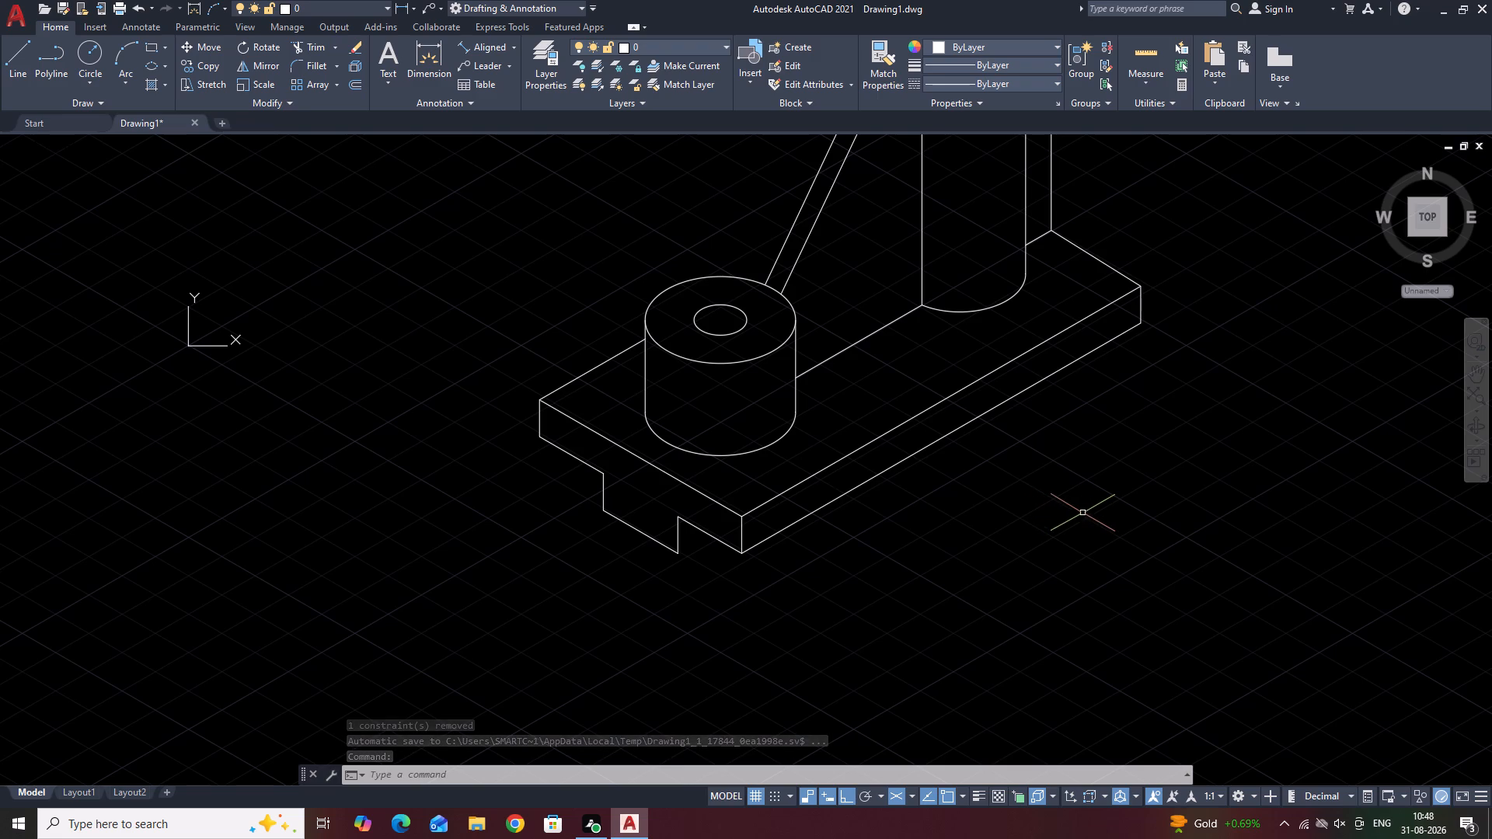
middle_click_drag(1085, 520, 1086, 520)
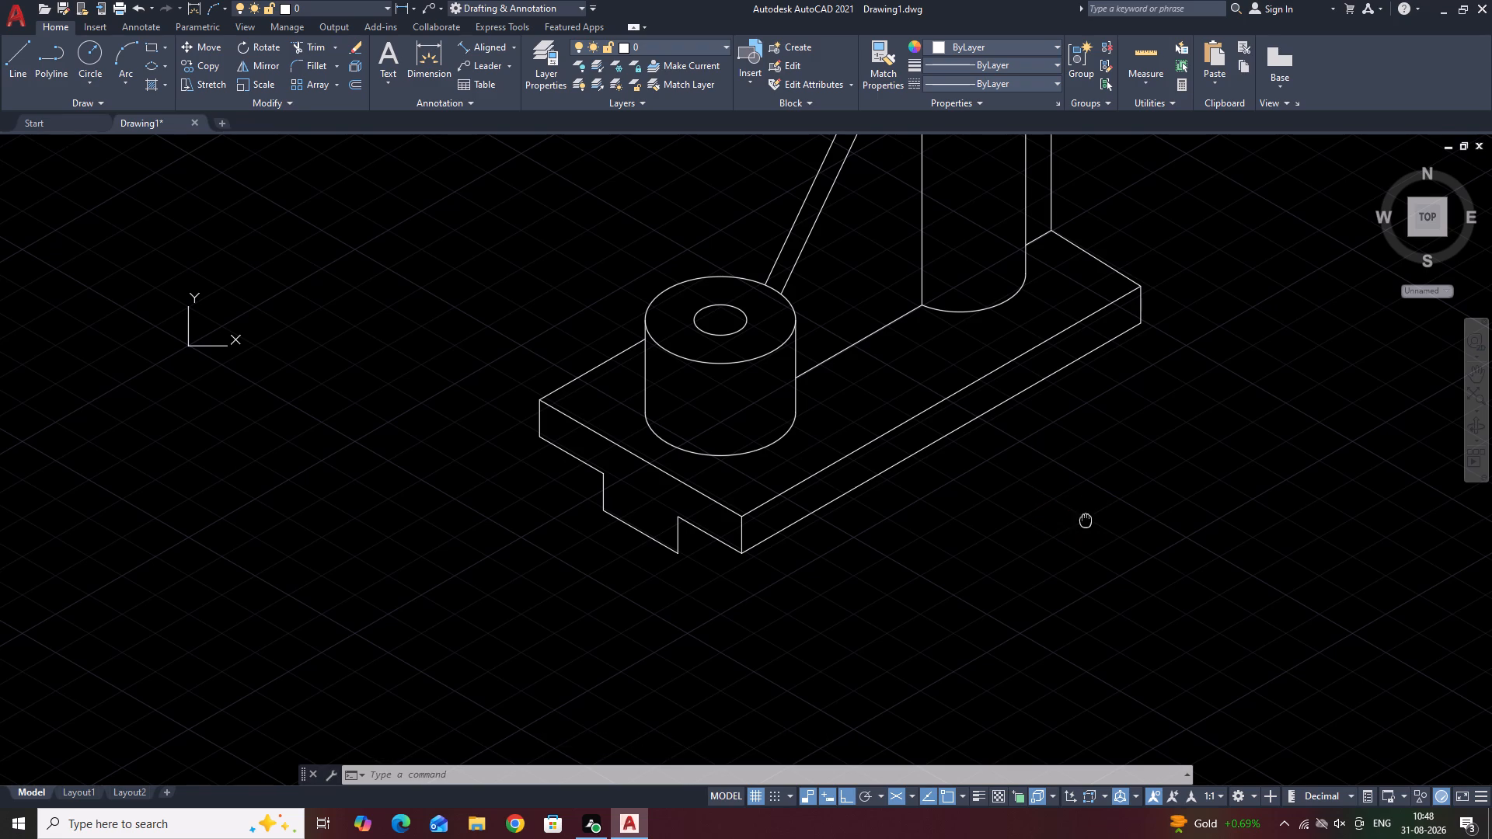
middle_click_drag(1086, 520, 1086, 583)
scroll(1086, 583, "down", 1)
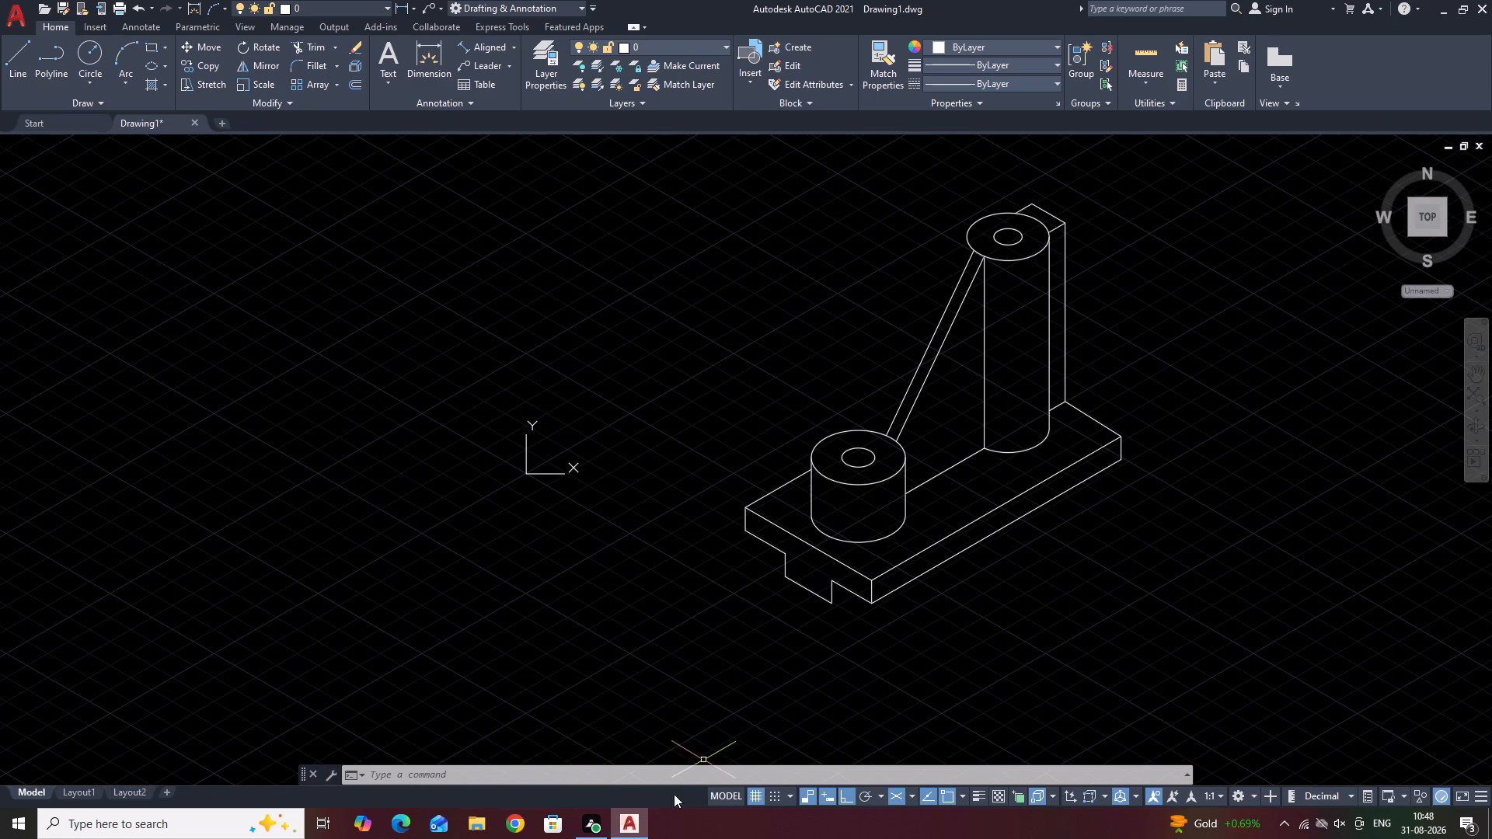
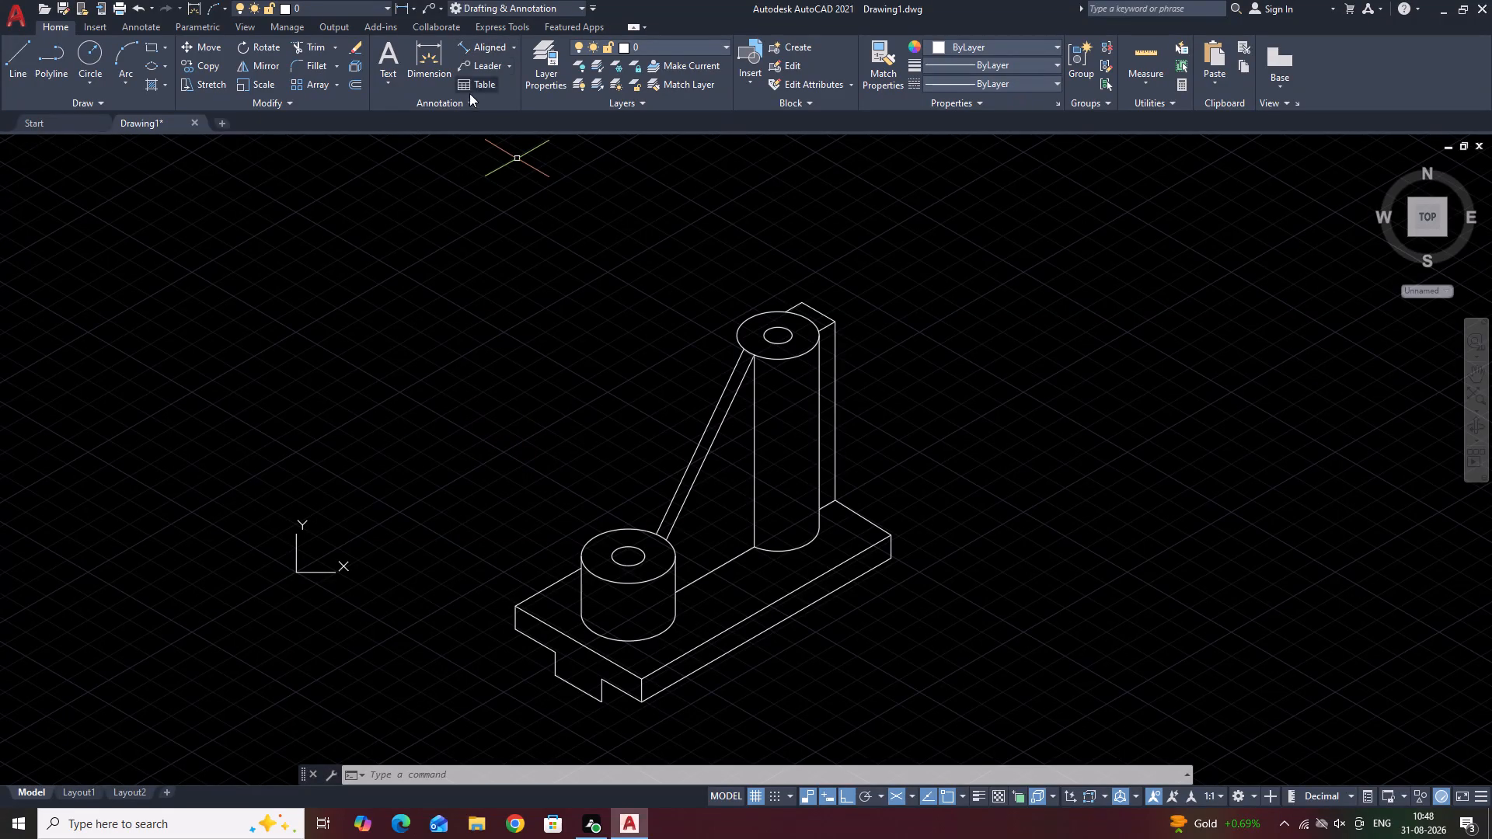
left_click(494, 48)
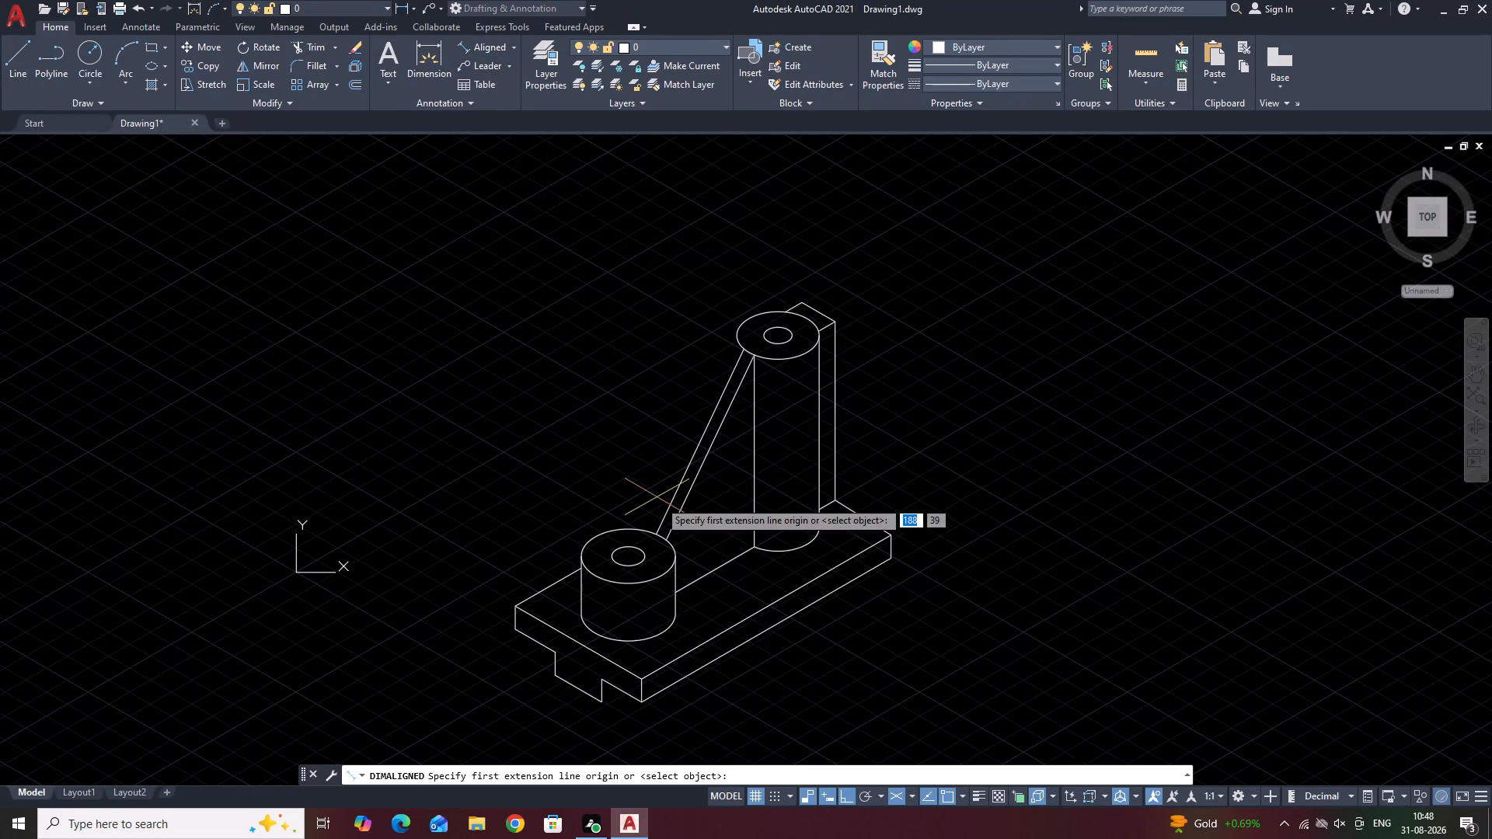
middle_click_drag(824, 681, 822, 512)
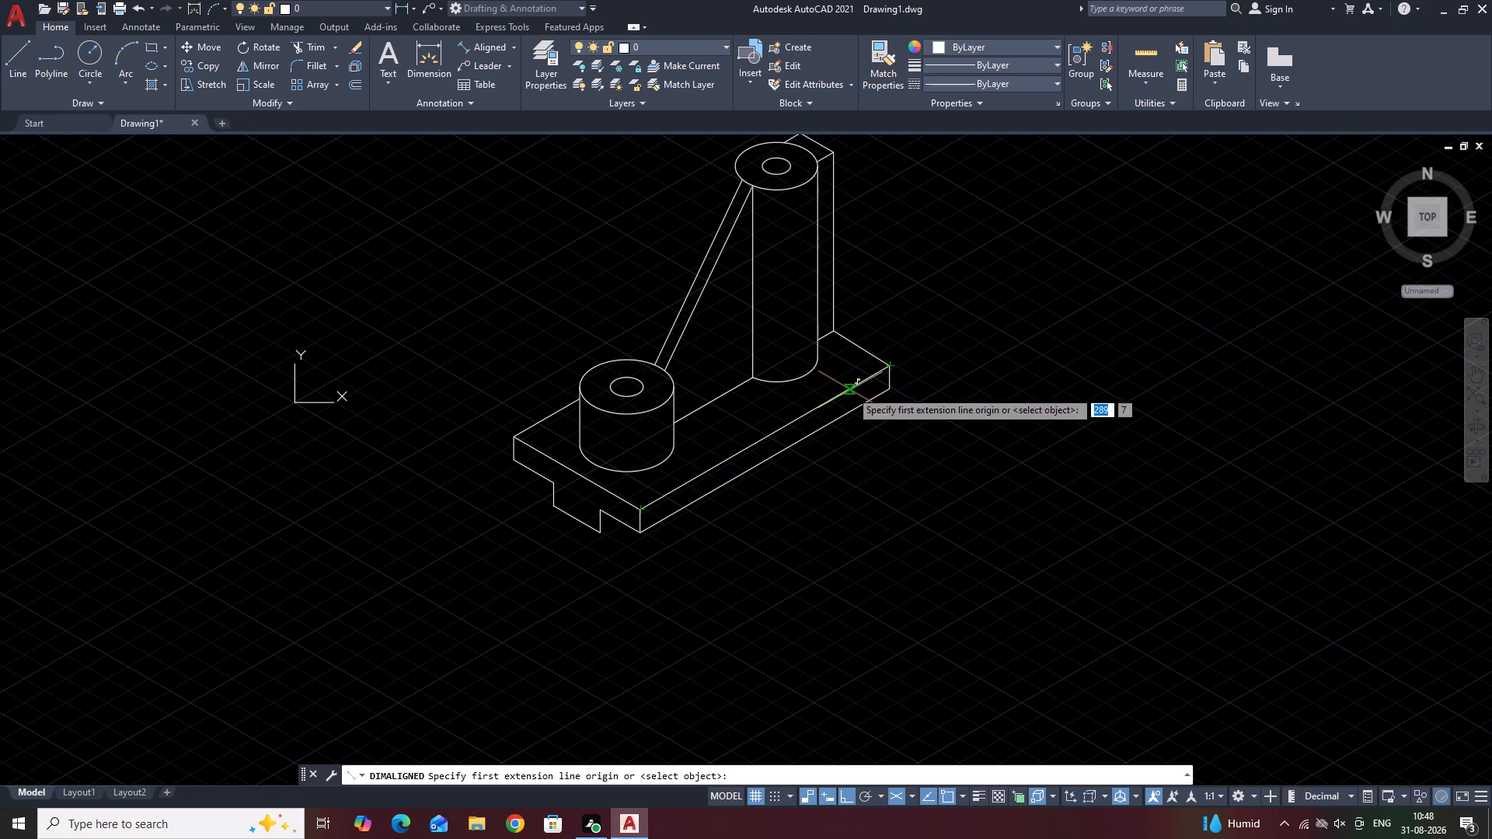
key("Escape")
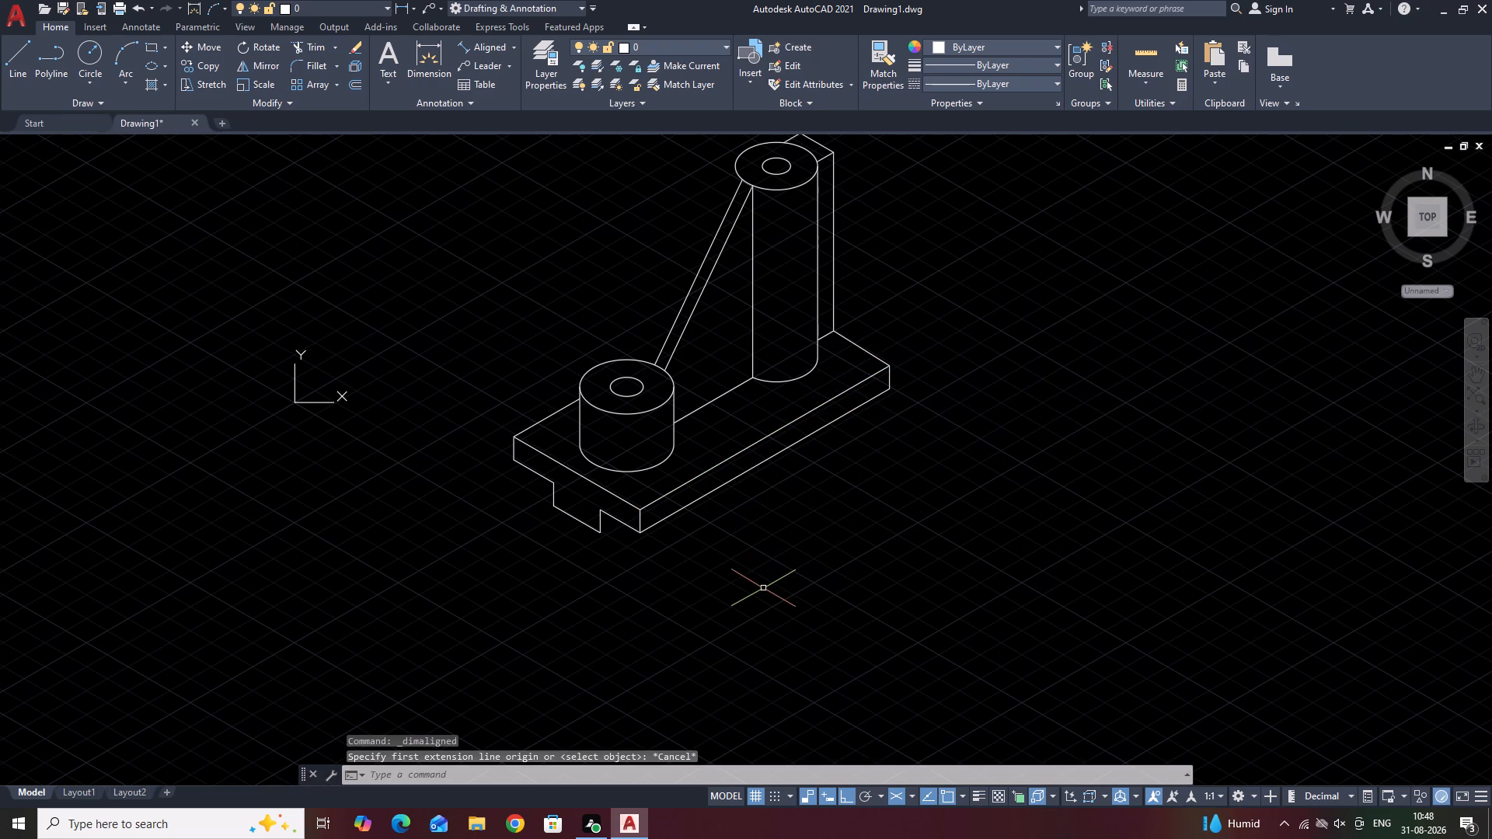
Copy the plate's top short edge nearest the boss along the long top edge at distances of 30 and 120 units.
scroll(750, 614, "up", 1)
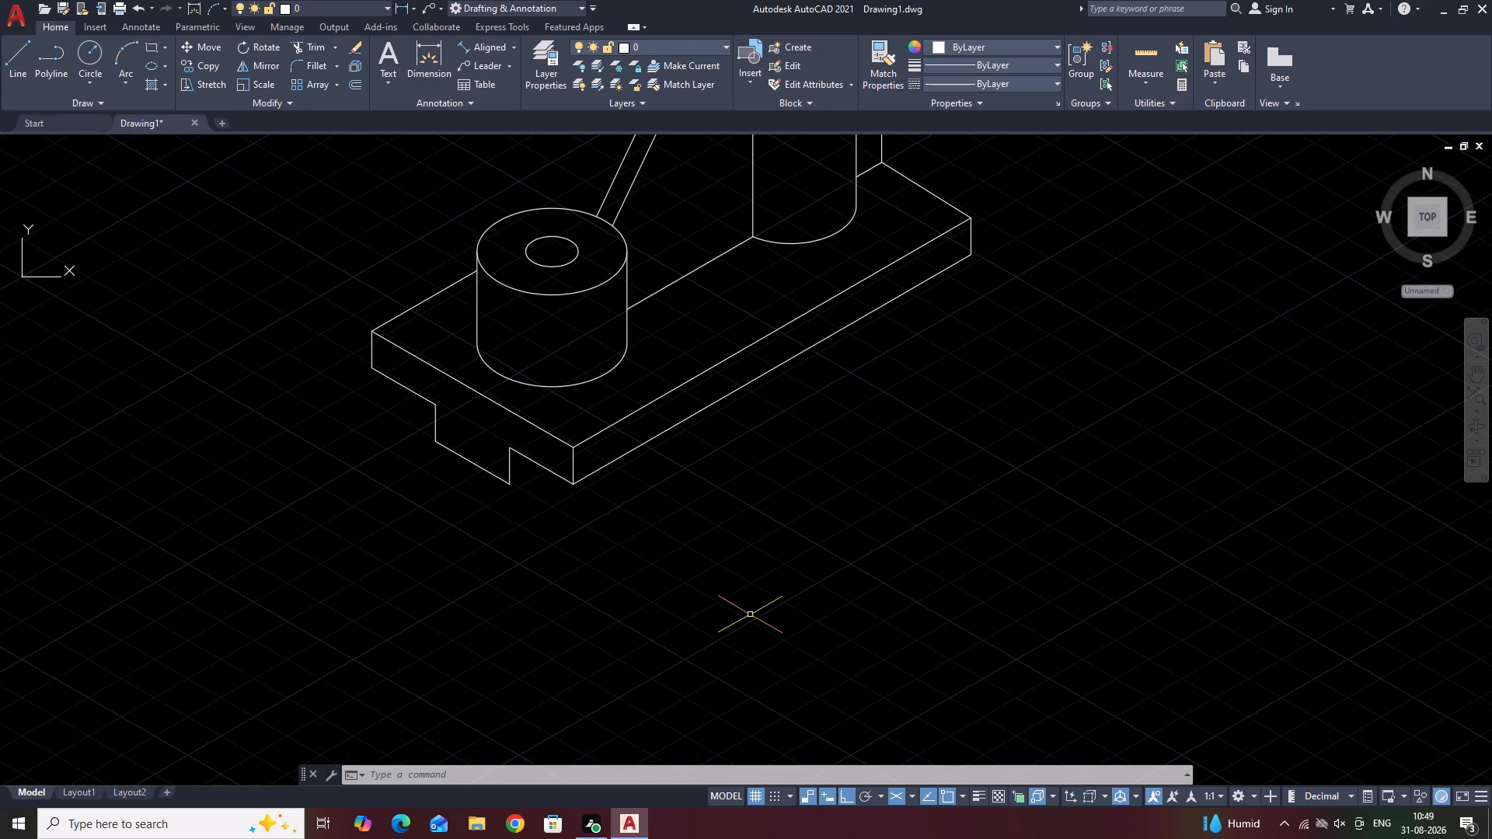
middle_click_drag(814, 575, 853, 550)
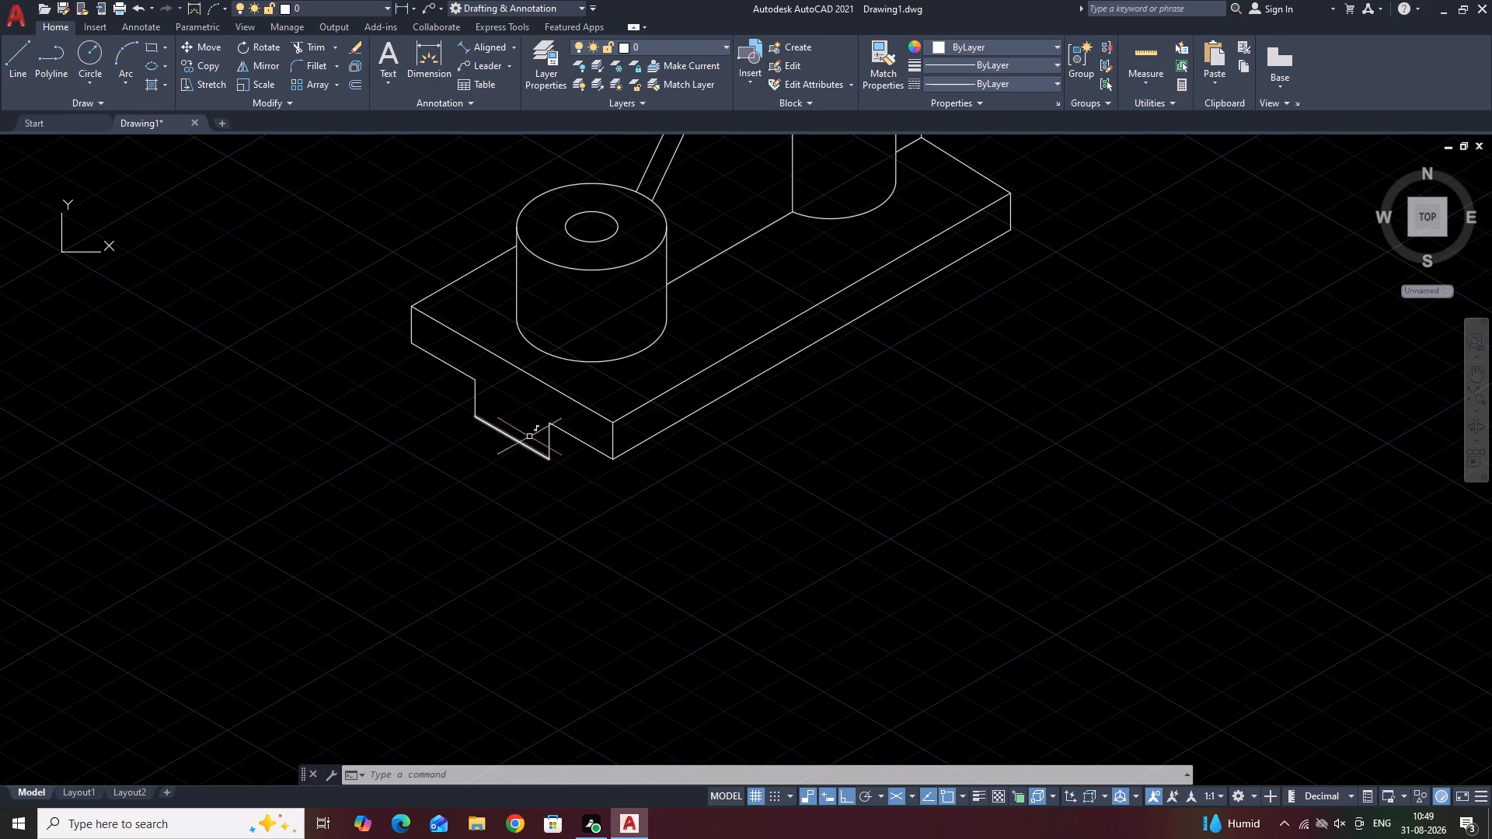
left_click(594, 413)
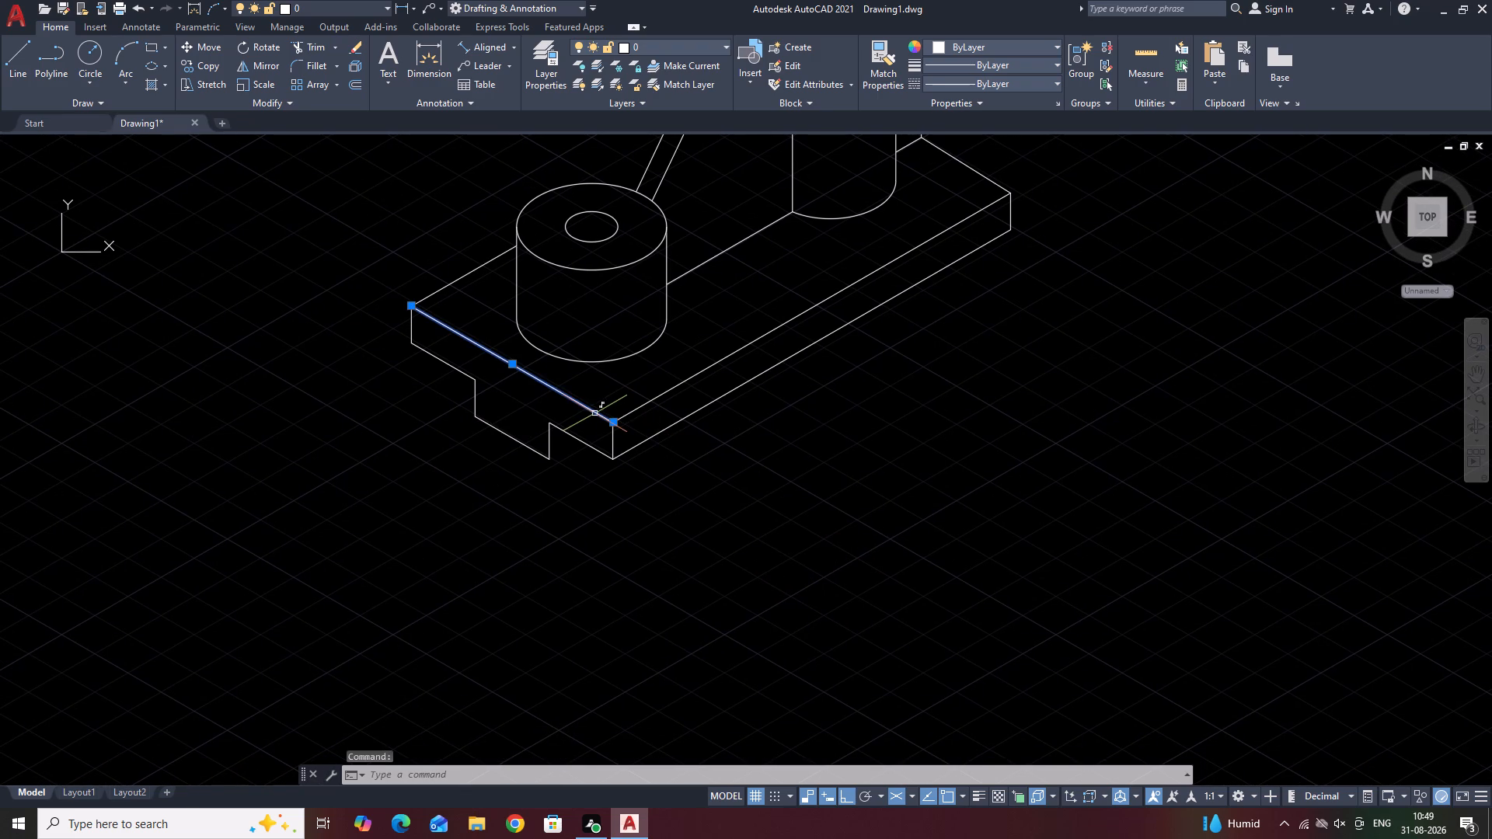
right_click(594, 413)
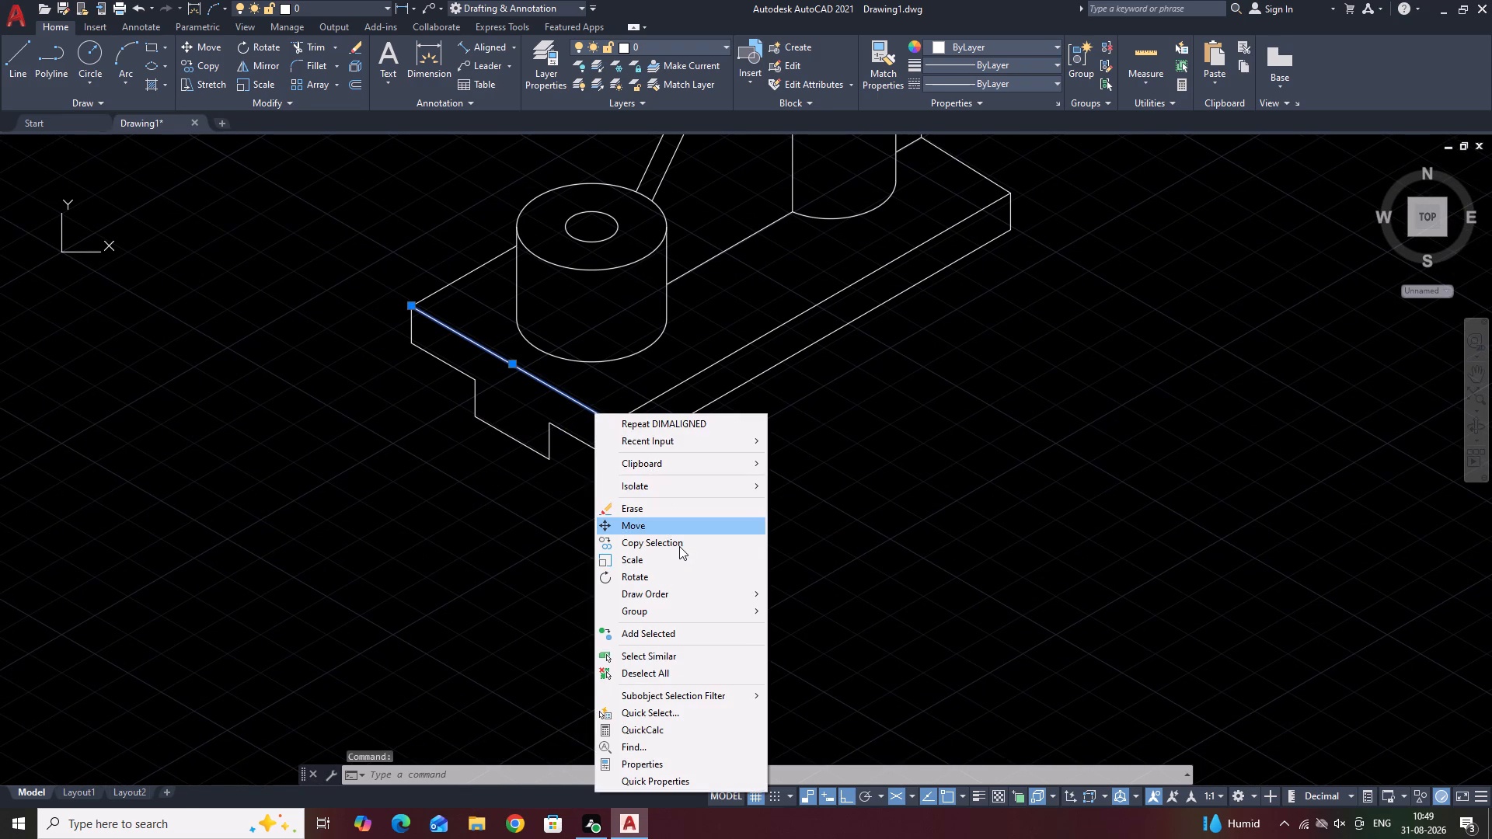
left_click(679, 546)
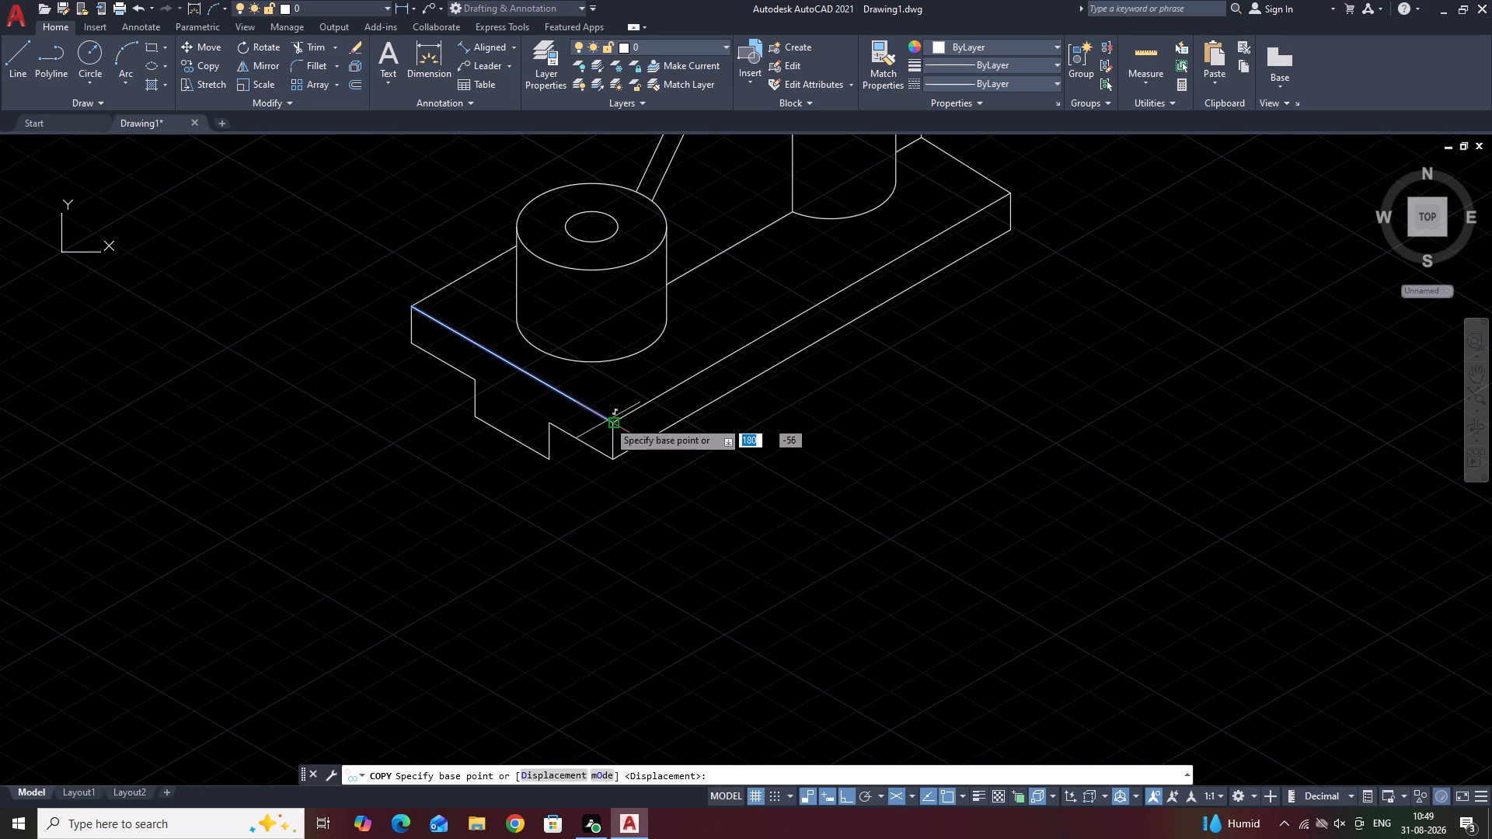
left_click(611, 424)
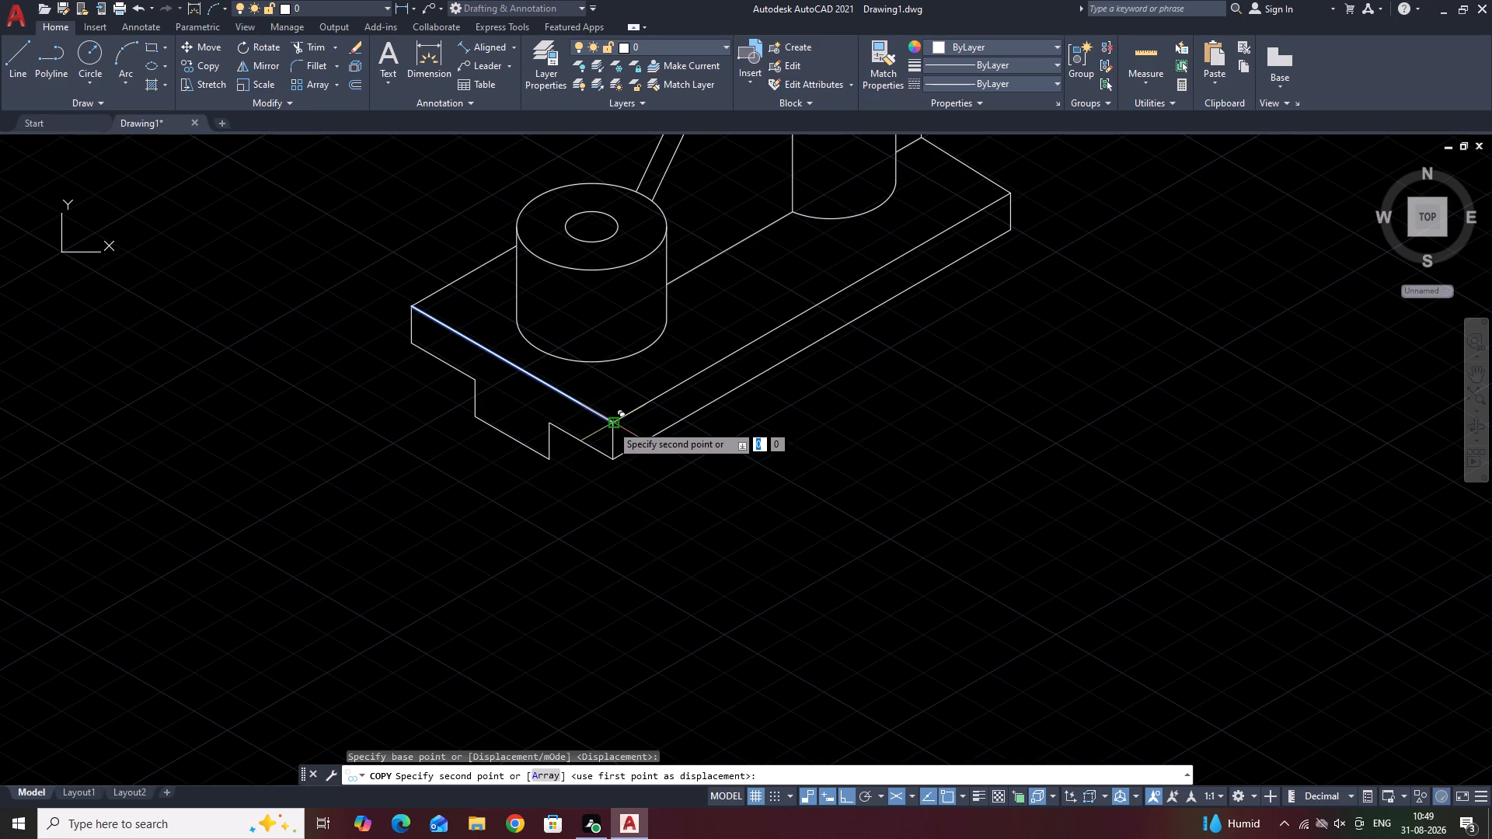
type("30")
key("Return")
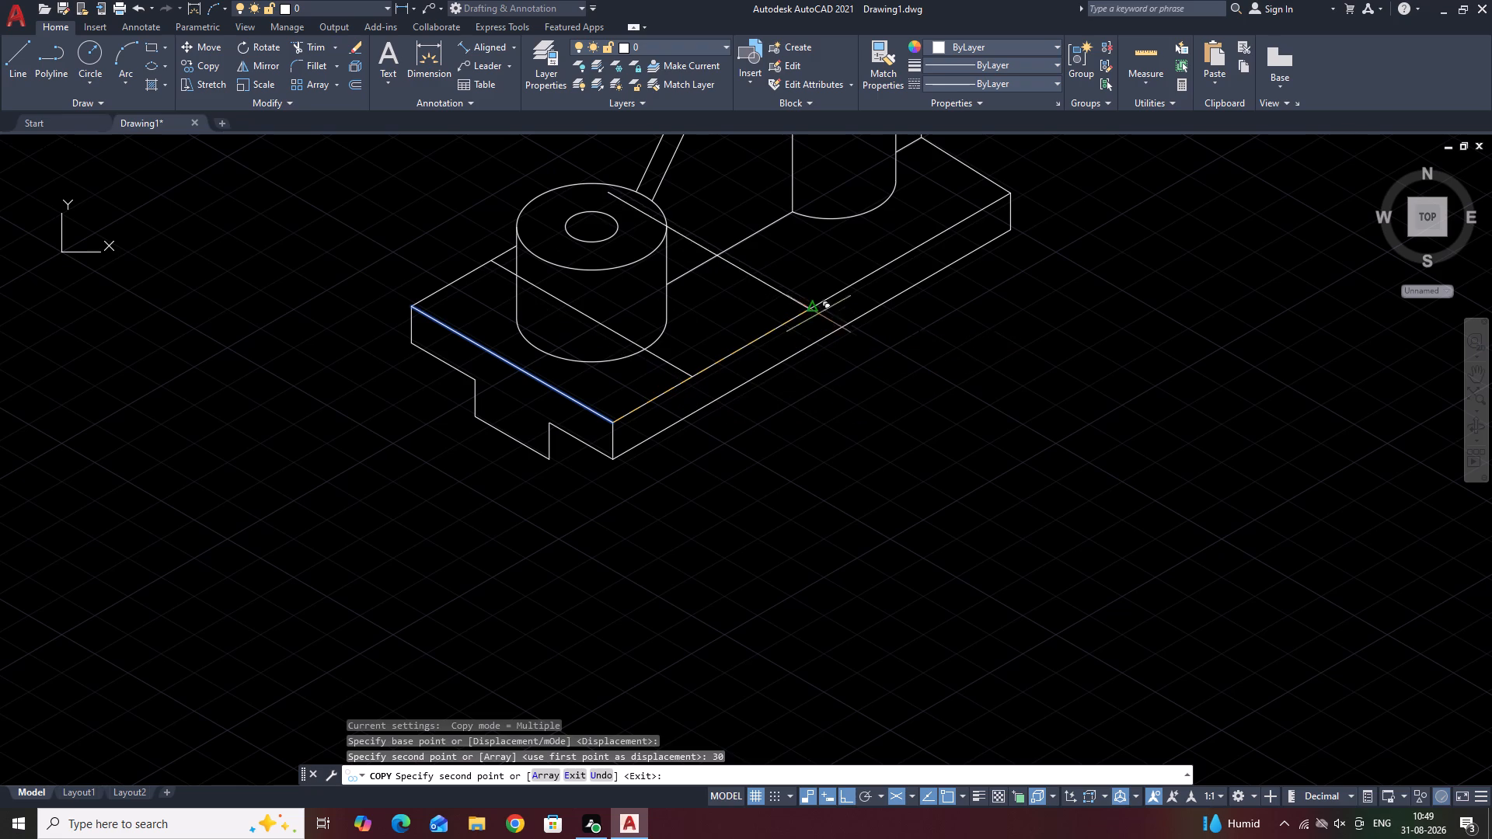
type("120")
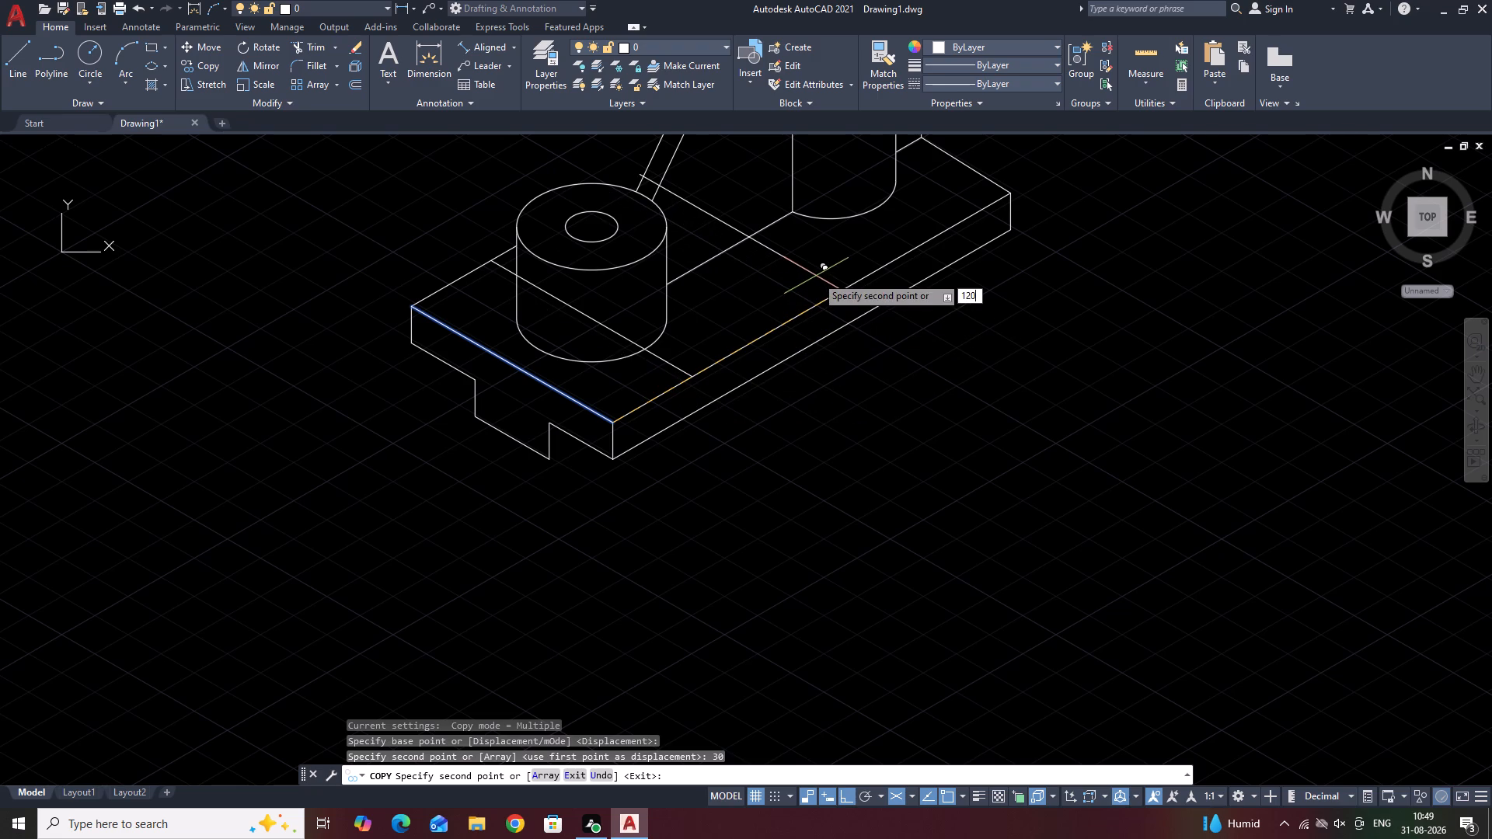
key("Return")
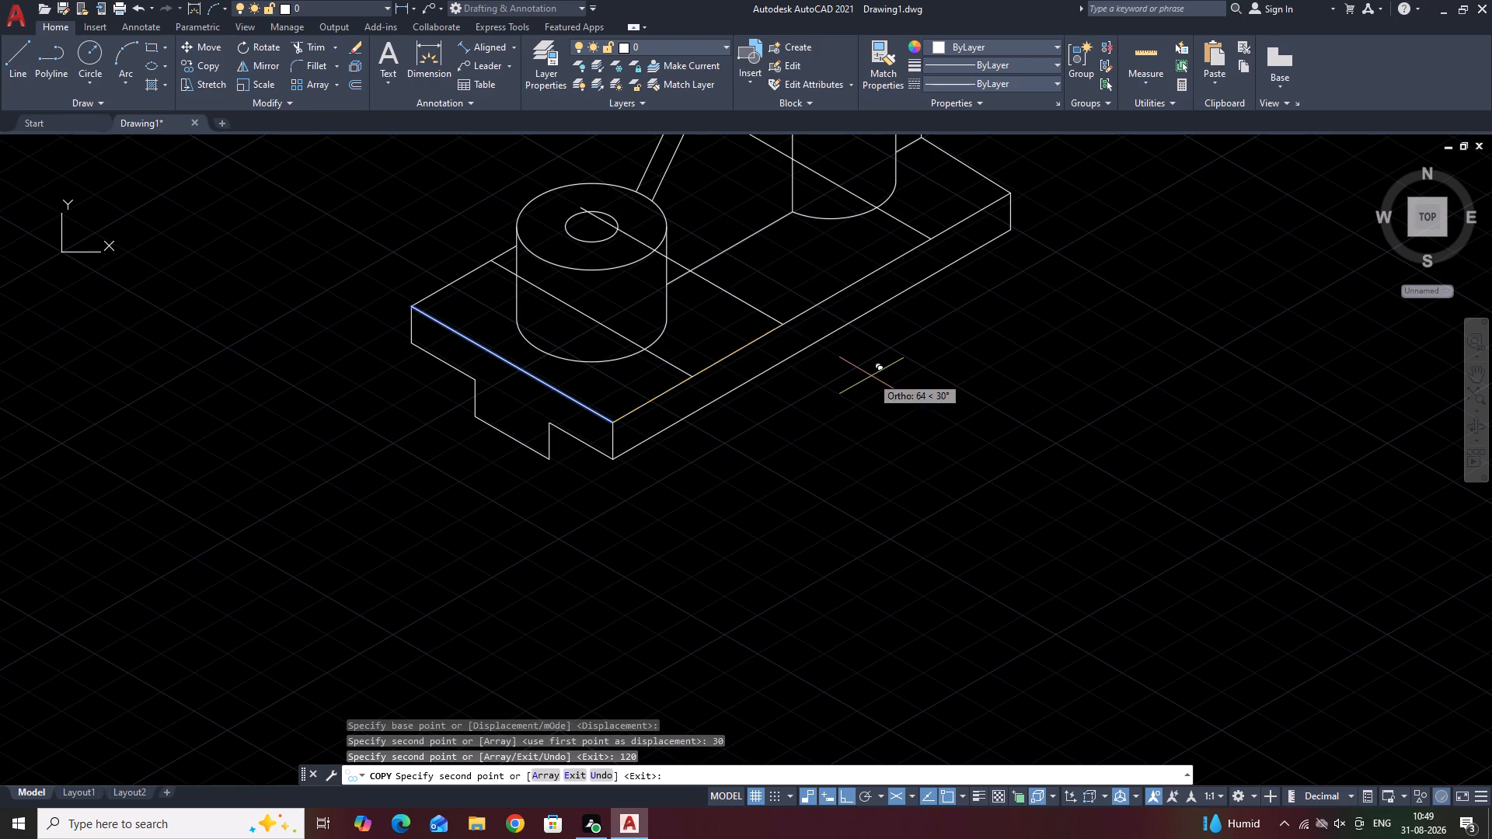
key("space")
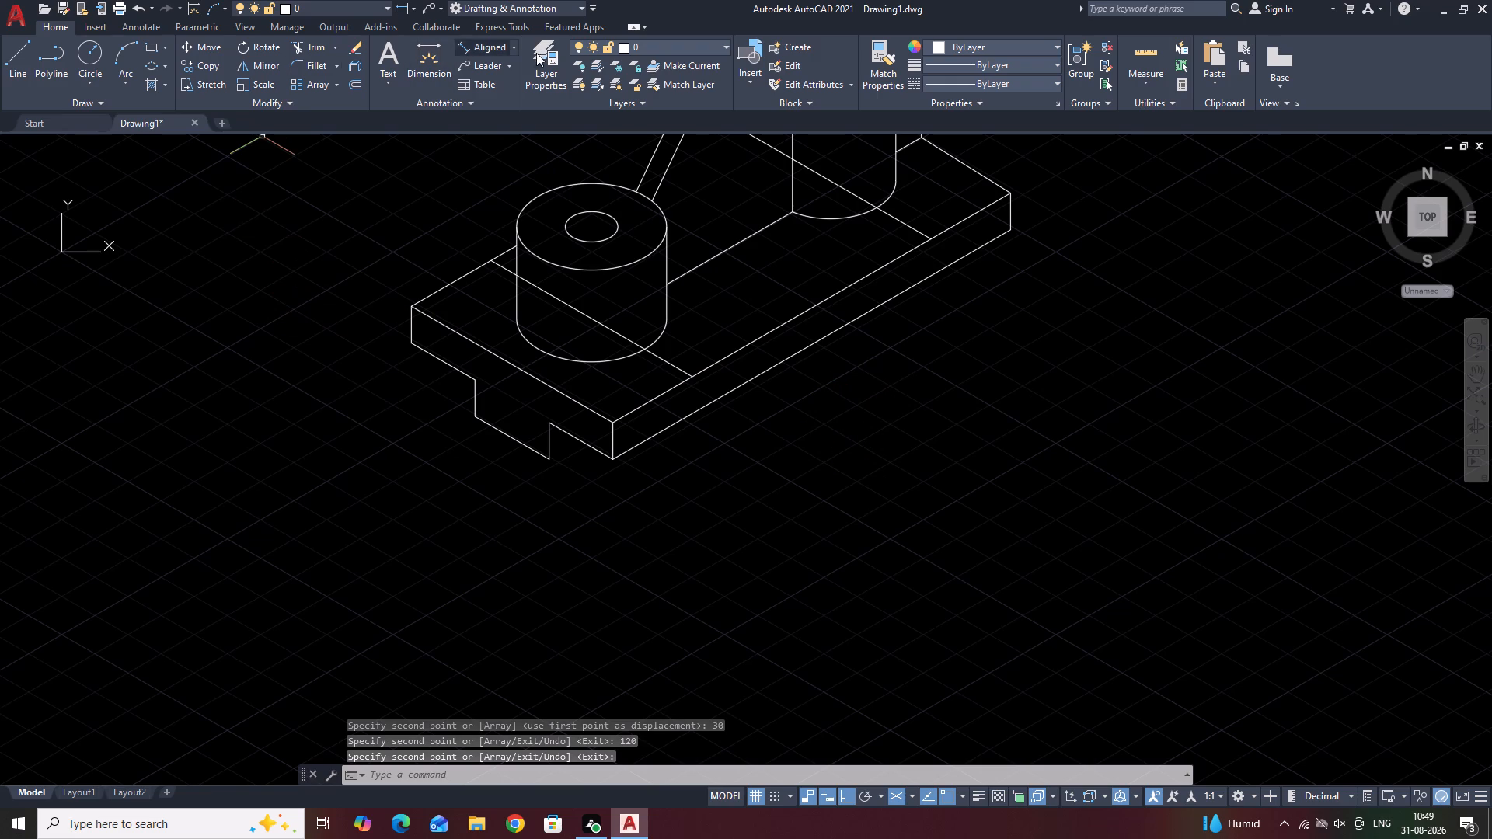
Add an aligned dimension between the two copied lines' ends on the plate's long top edge, placed just outside the plate.
left_click(490, 47)
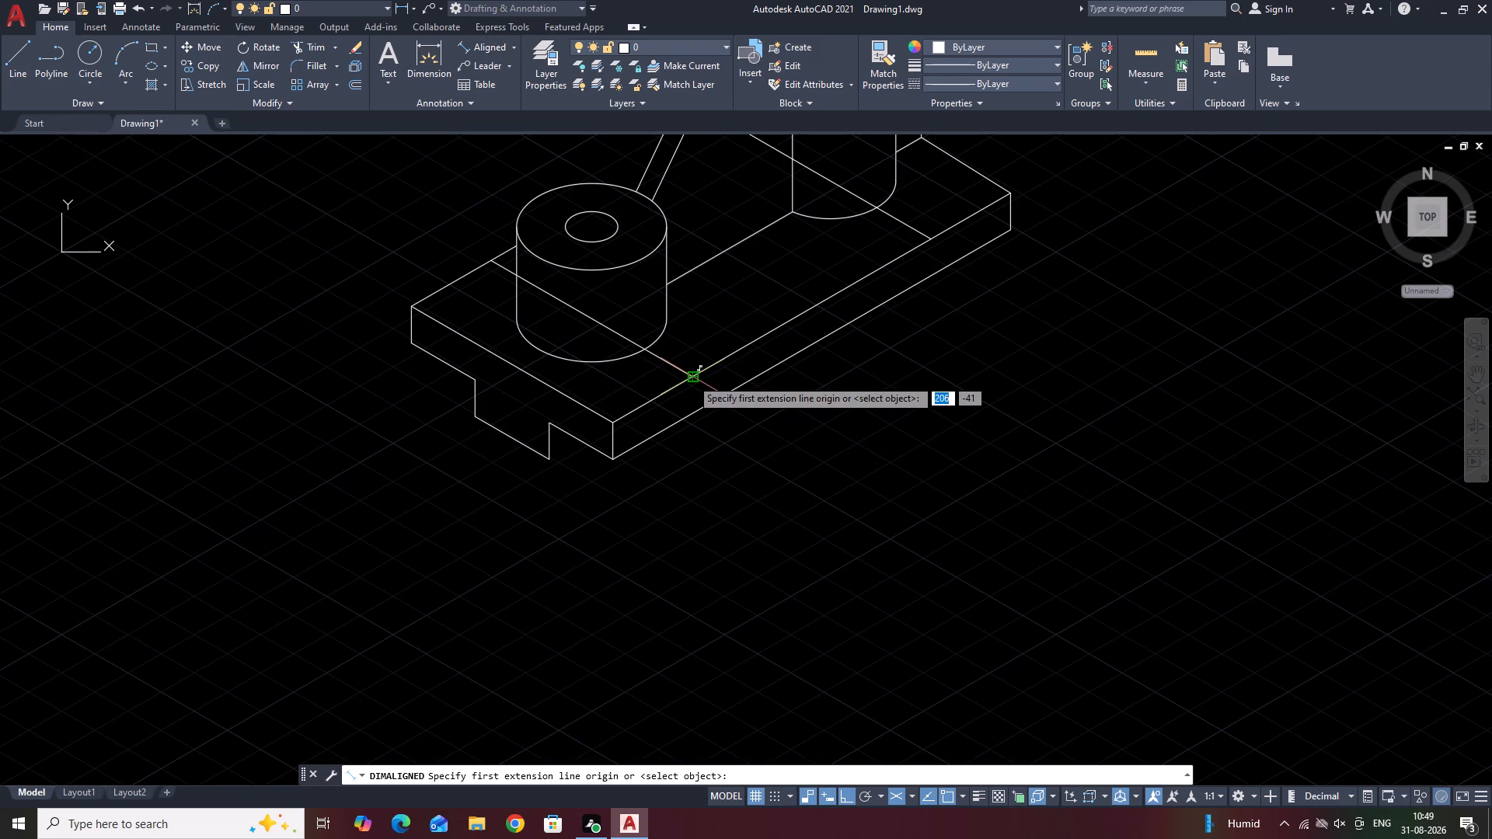
left_click(691, 378)
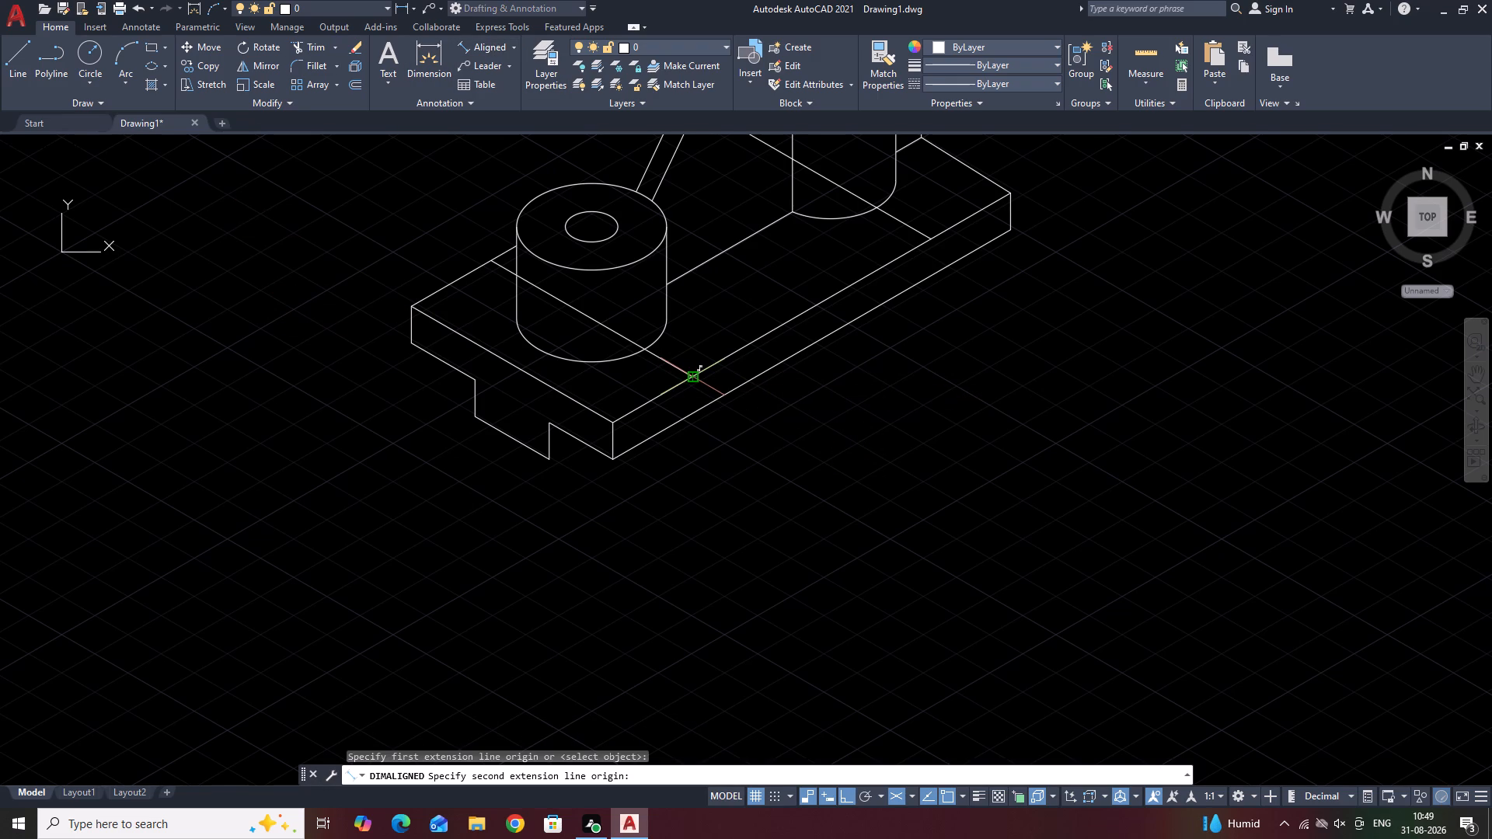
left_click(929, 242)
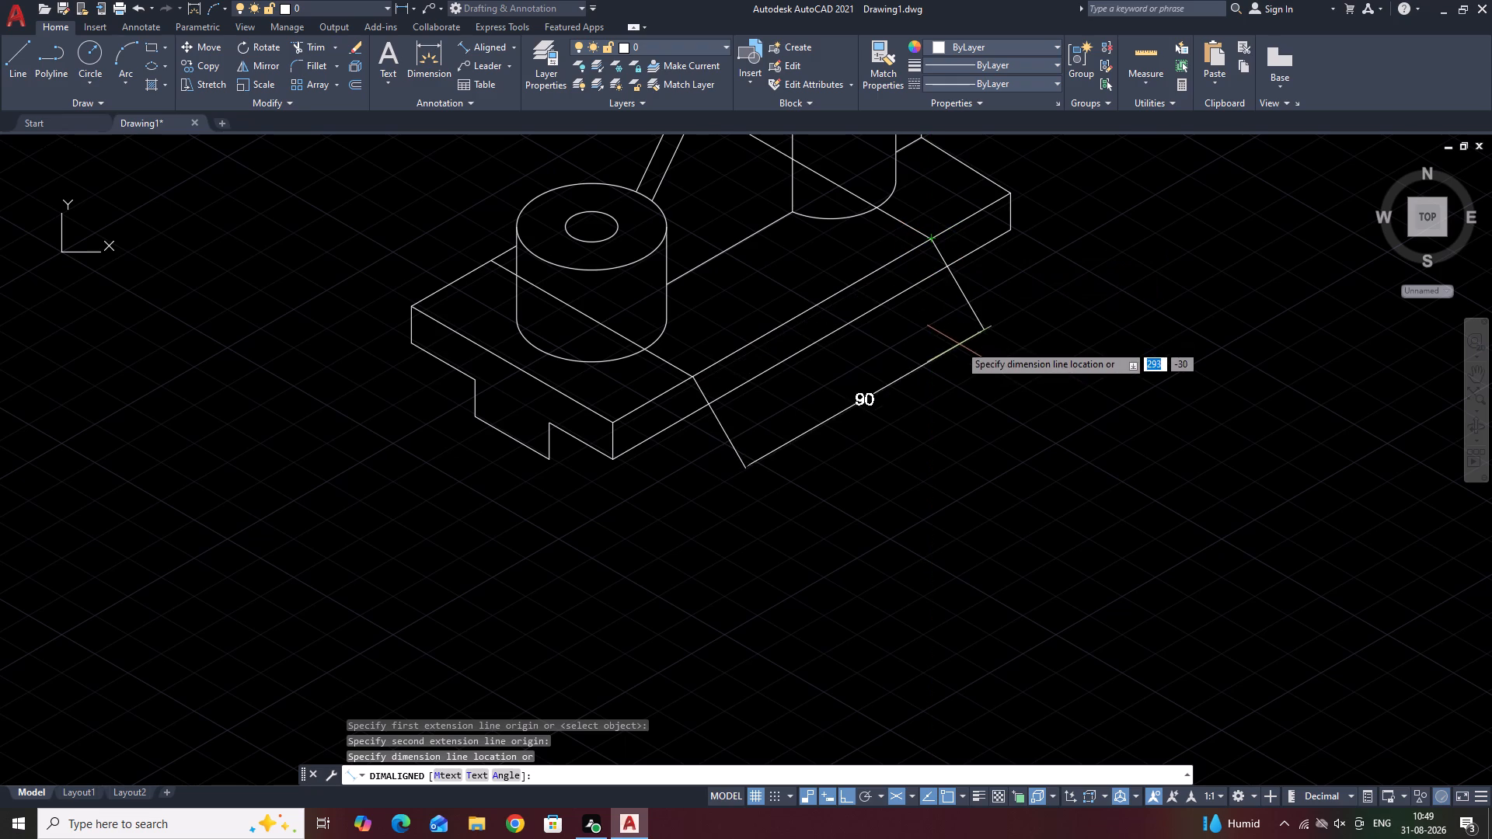
left_click(938, 305)
Add an aligned dimension to the plate's lower long edge, placed outside the dimension between the copied lines.
key("space")
key("space")
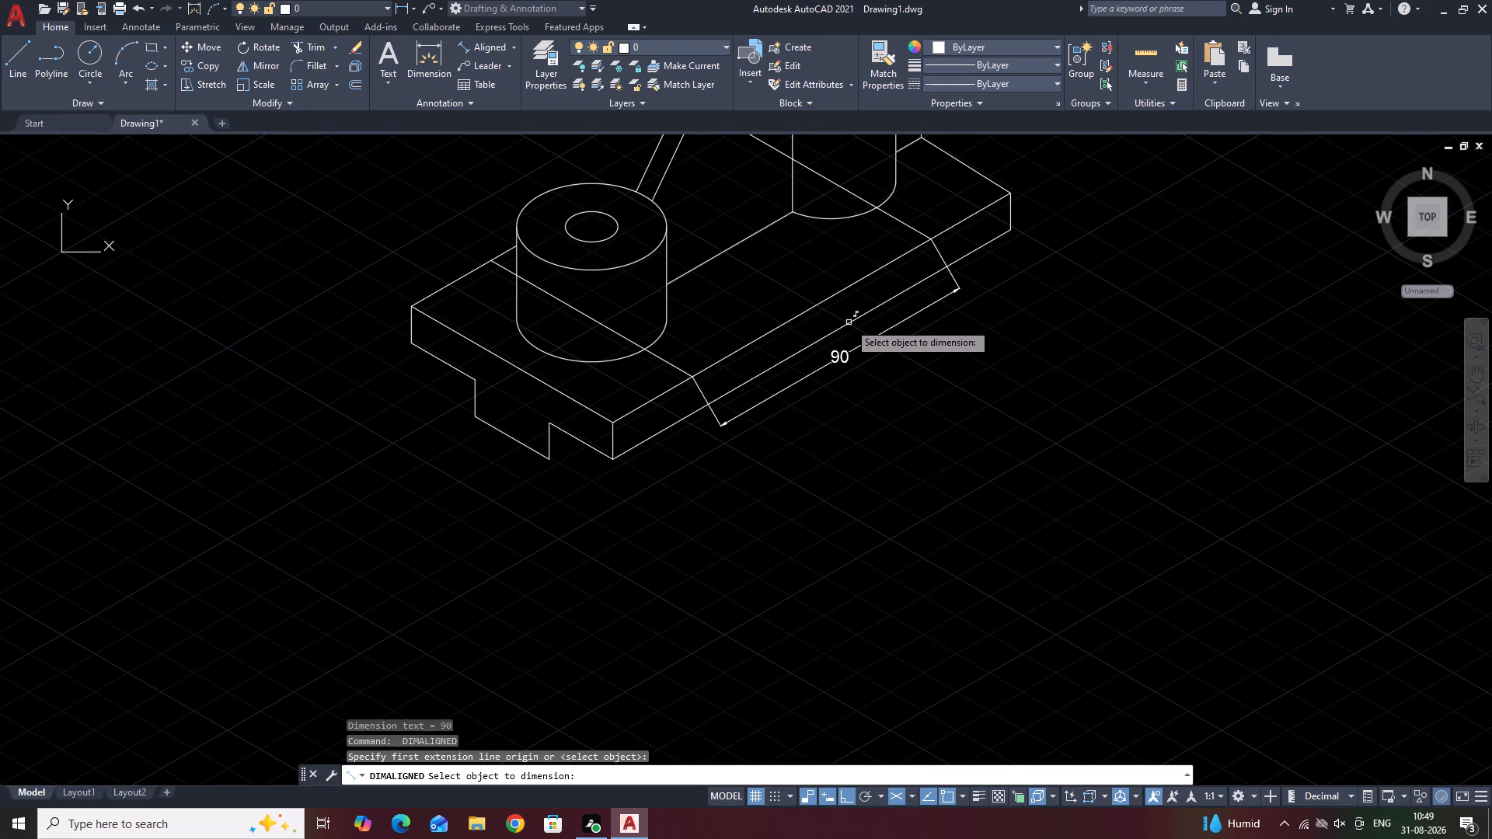
left_click(849, 322)
left_click(895, 373)
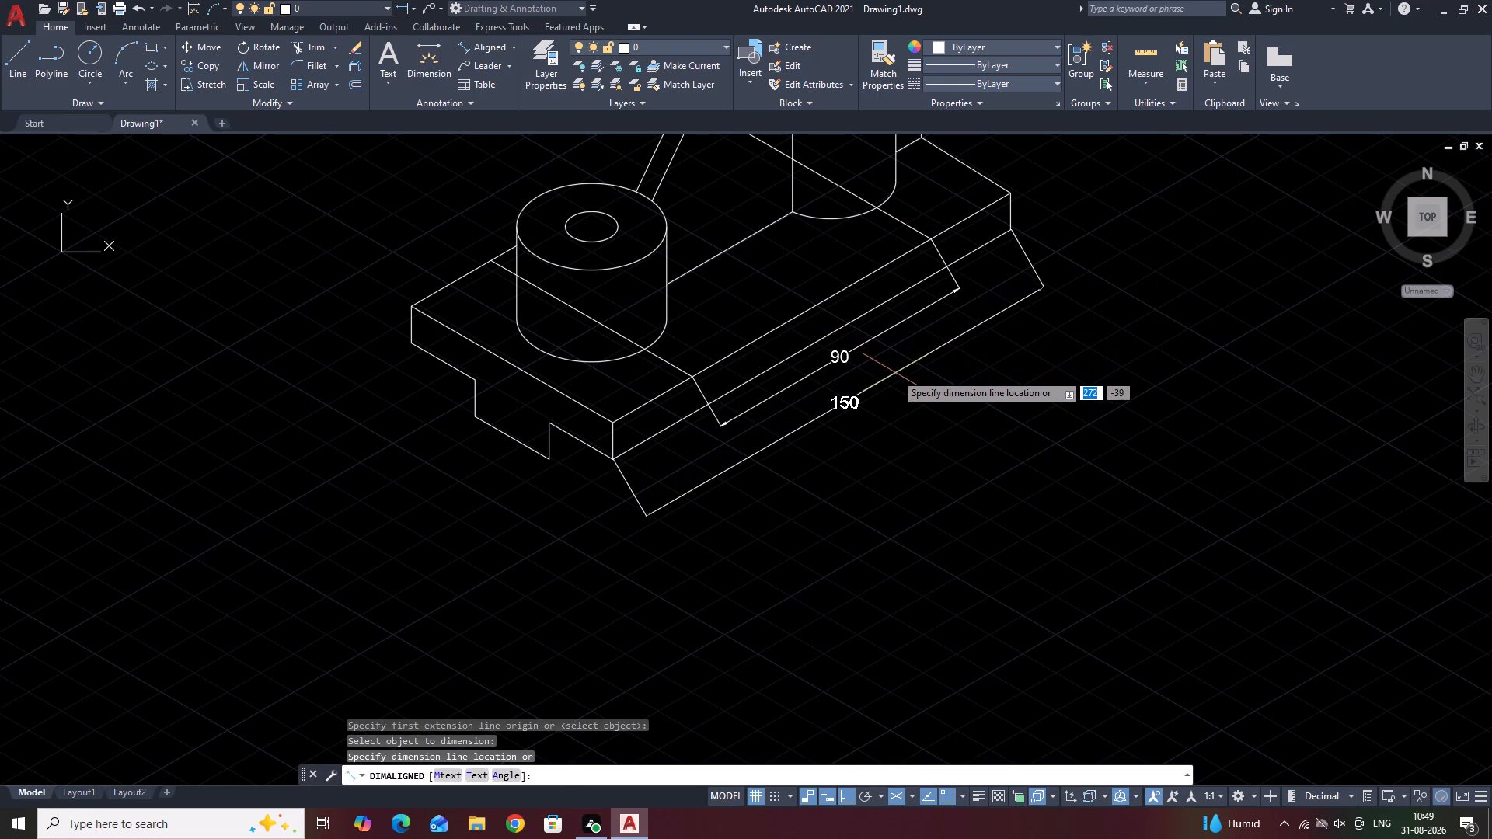
Trim away all segments of the two copied lines across the plate's top face, including those crossing the boss and tall cylinder.
left_click(319, 47)
left_click(592, 319)
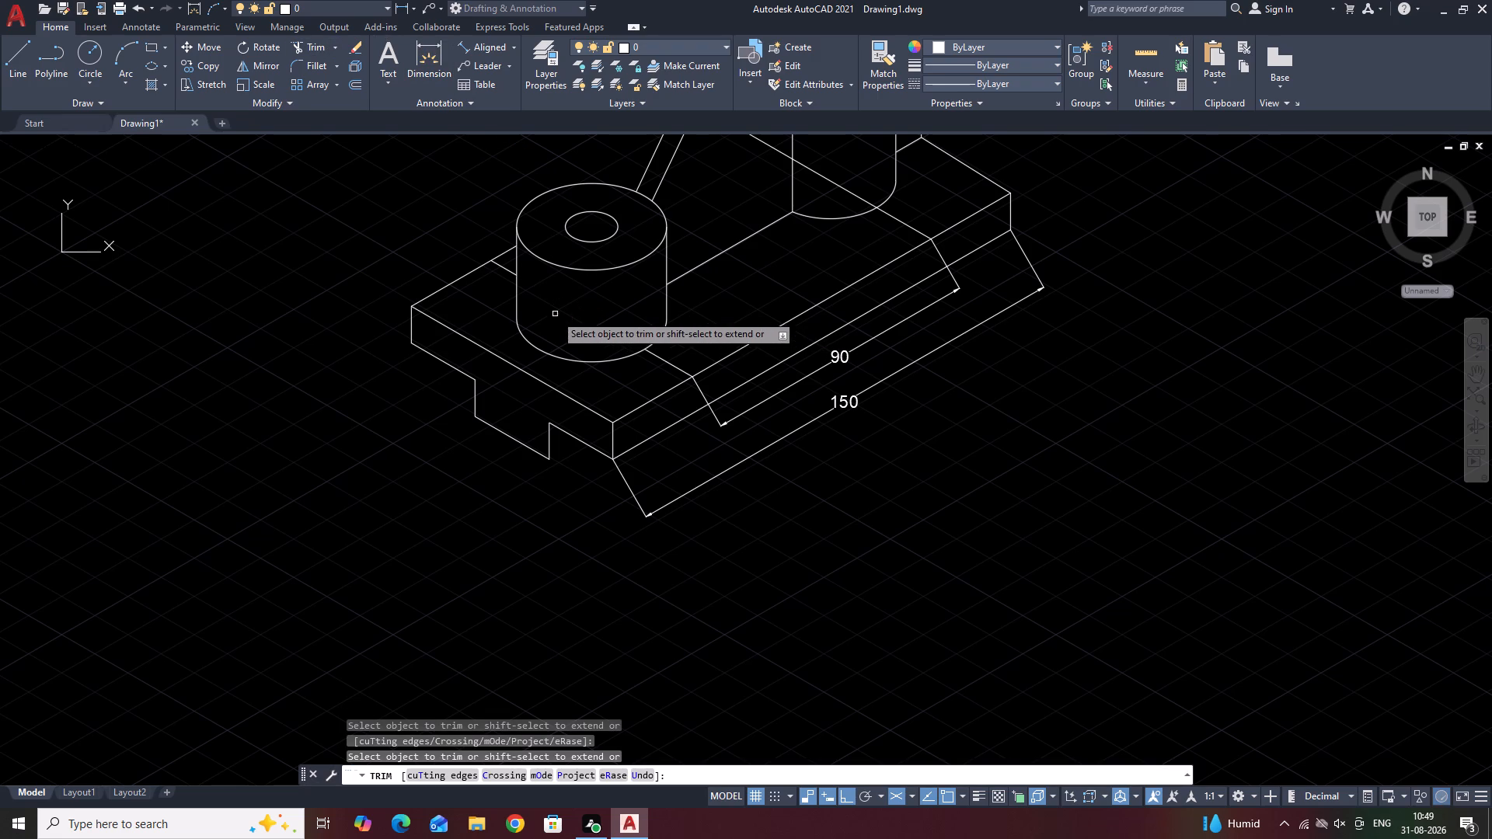
left_click(507, 270)
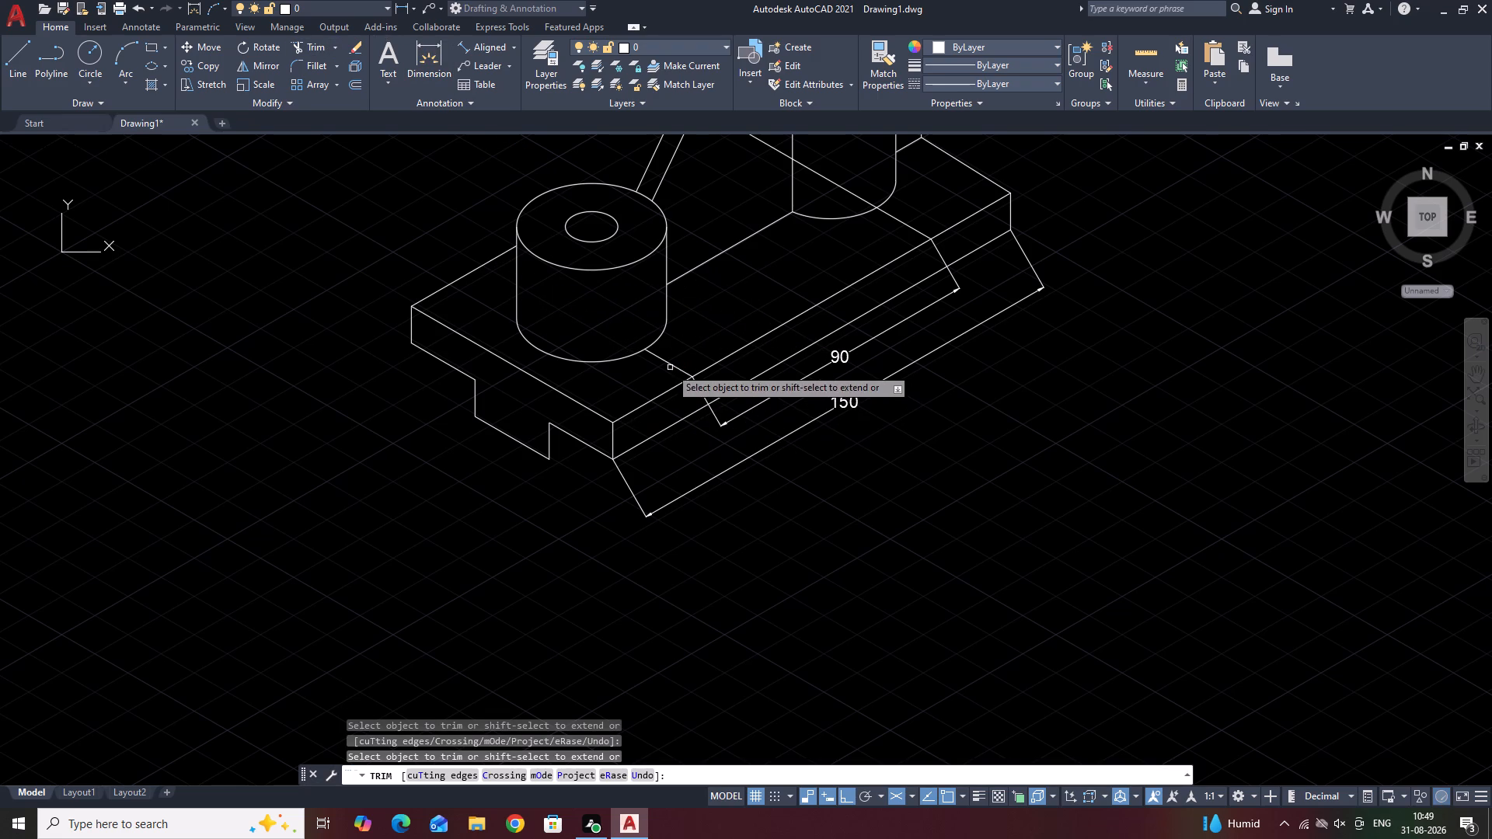
left_click(676, 364)
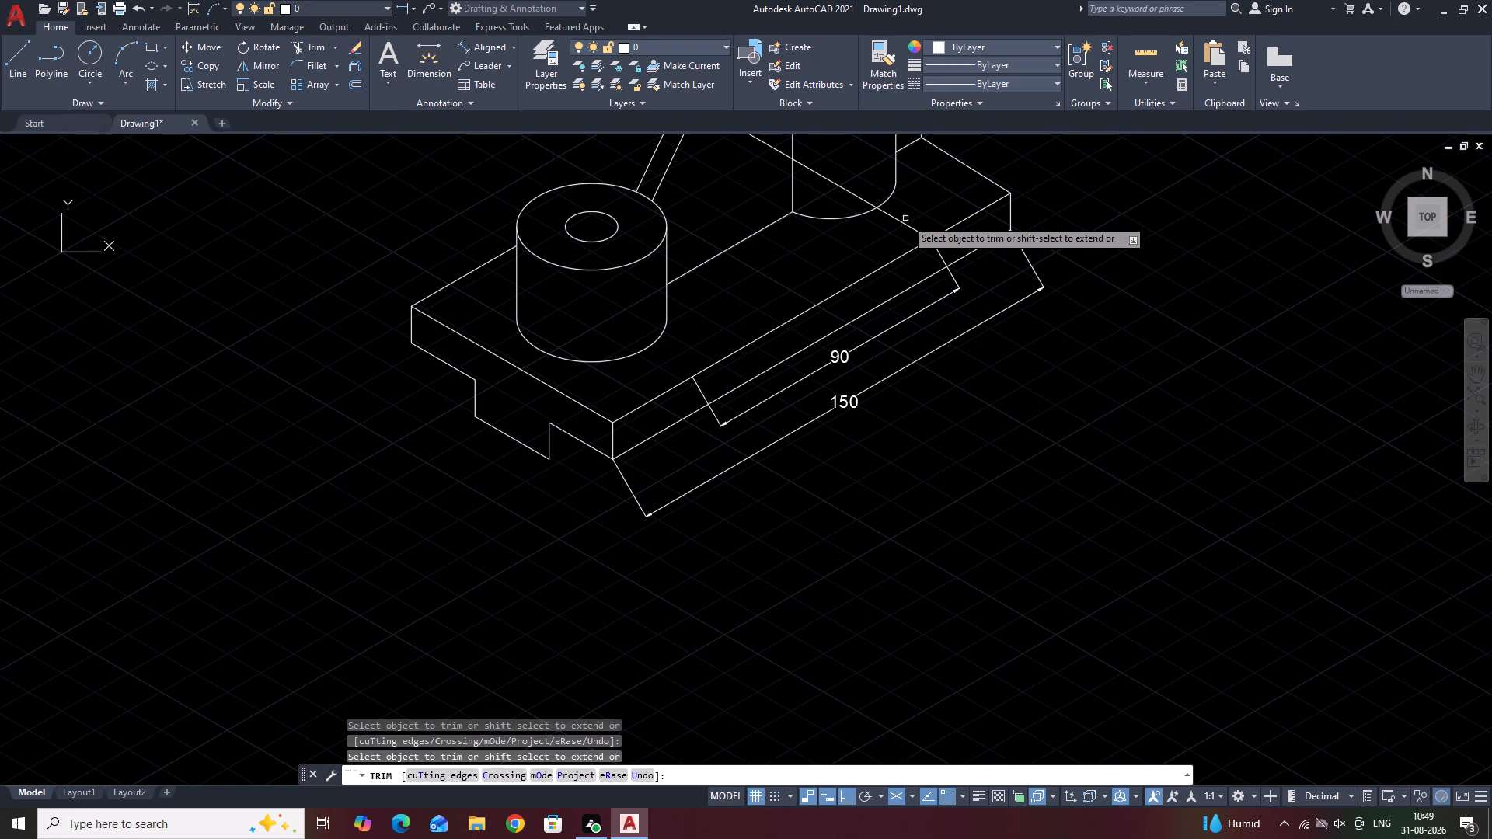
left_click(907, 226)
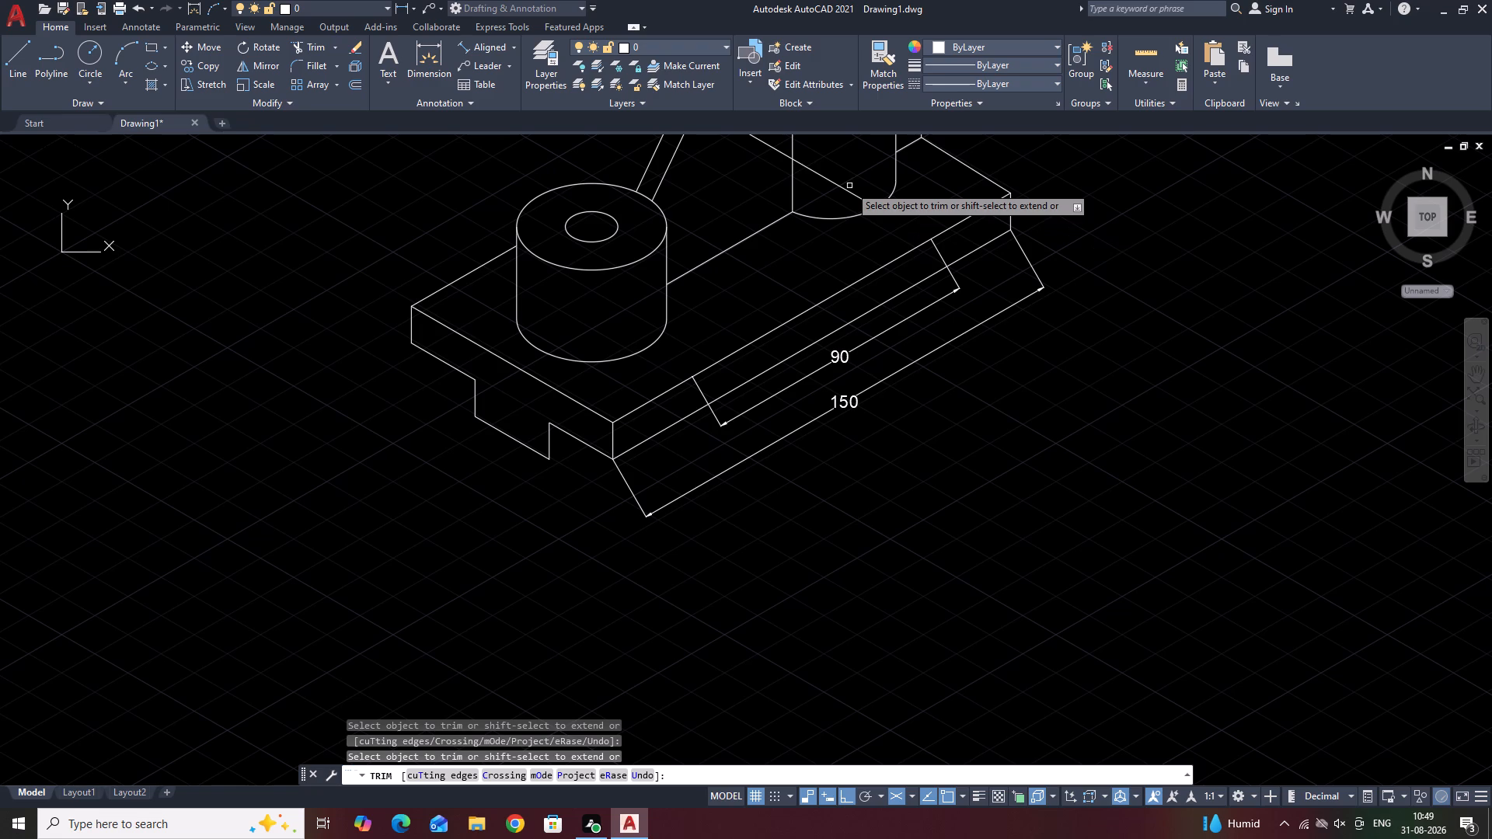
left_click(838, 186)
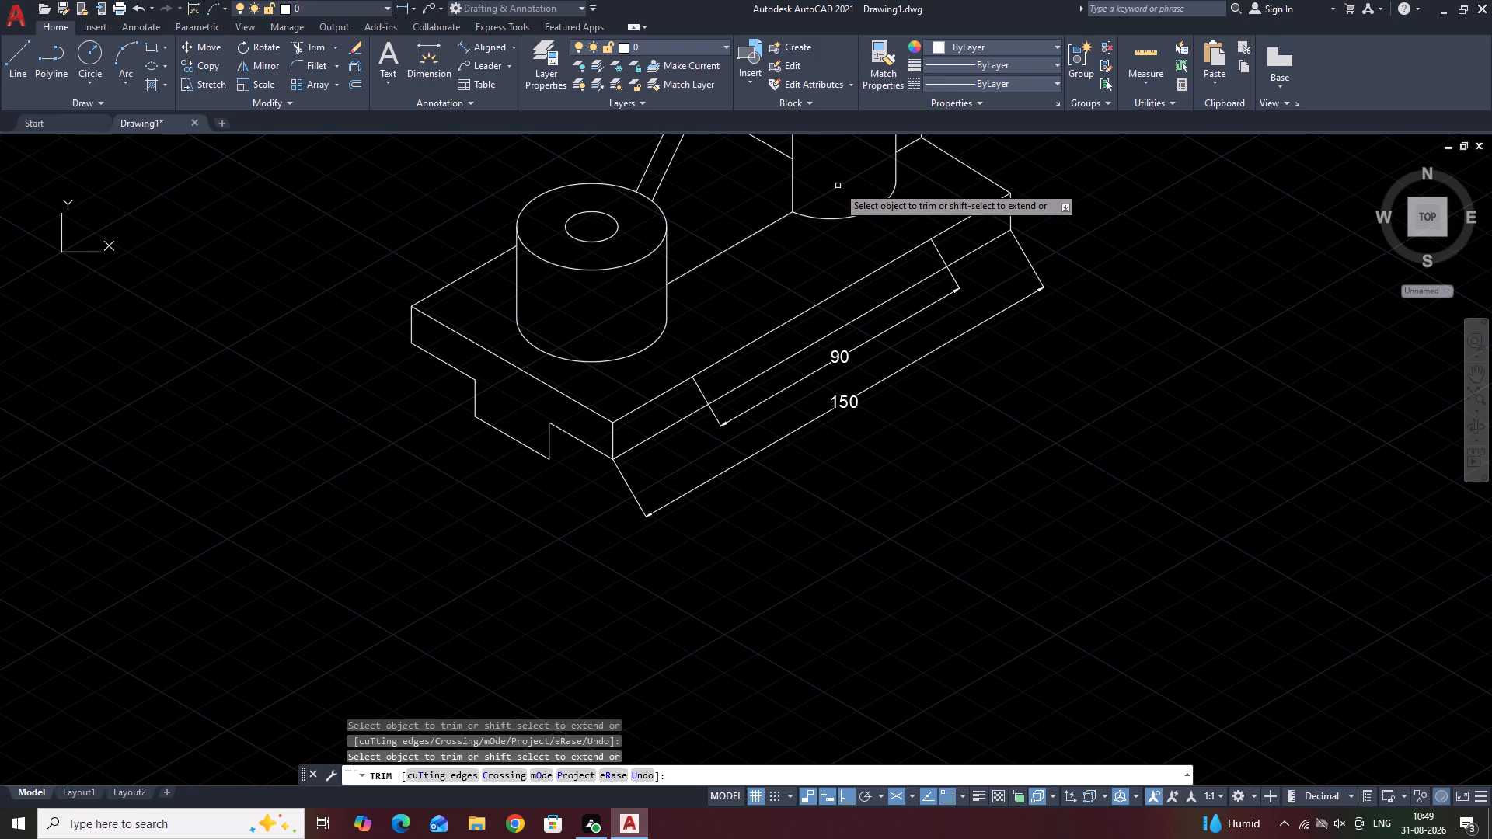
middle_click_drag(838, 186, 885, 298)
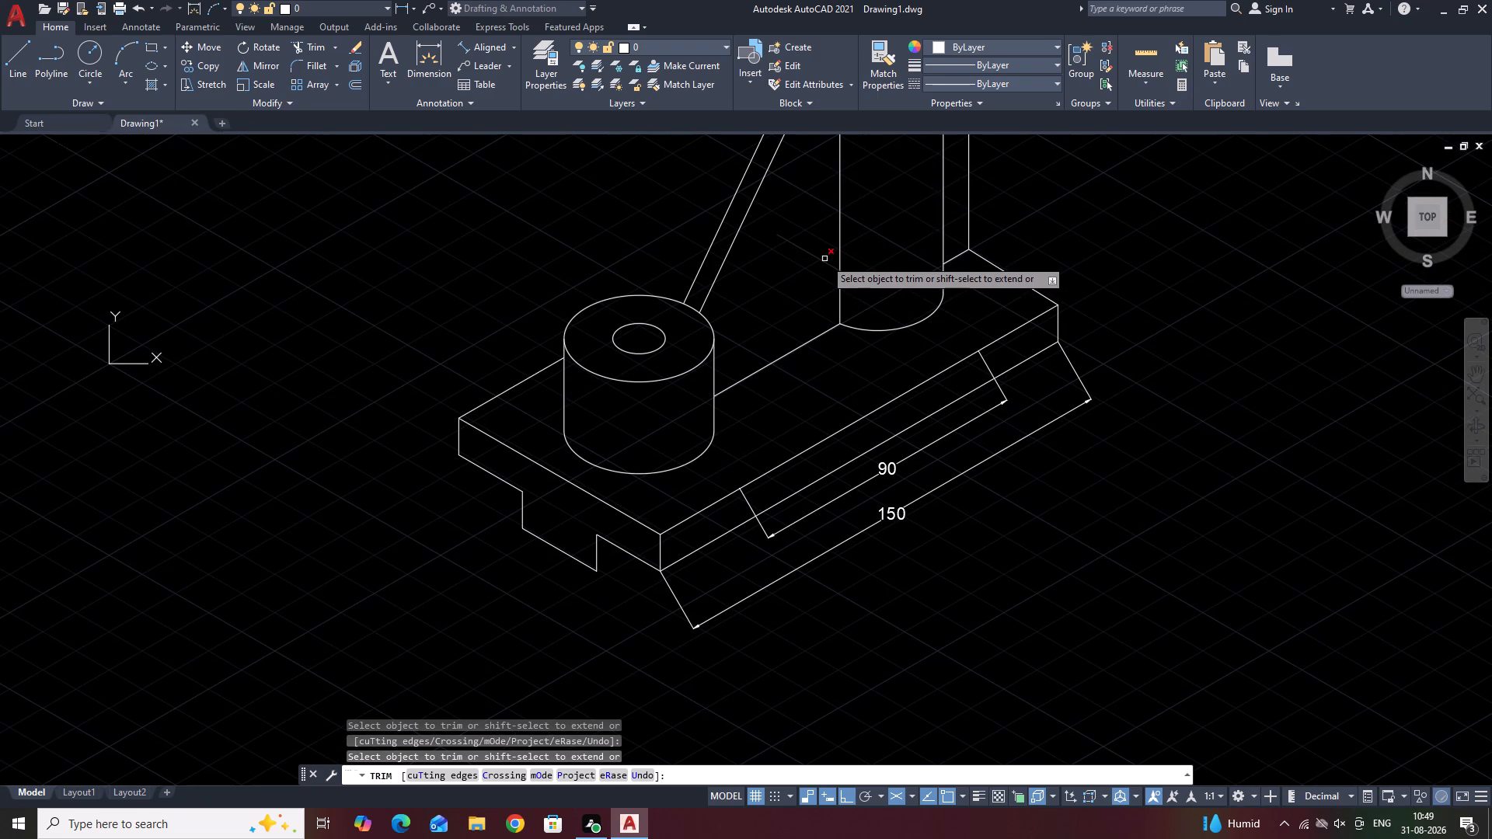
left_click(822, 259)
scroll(823, 262, "down", 2)
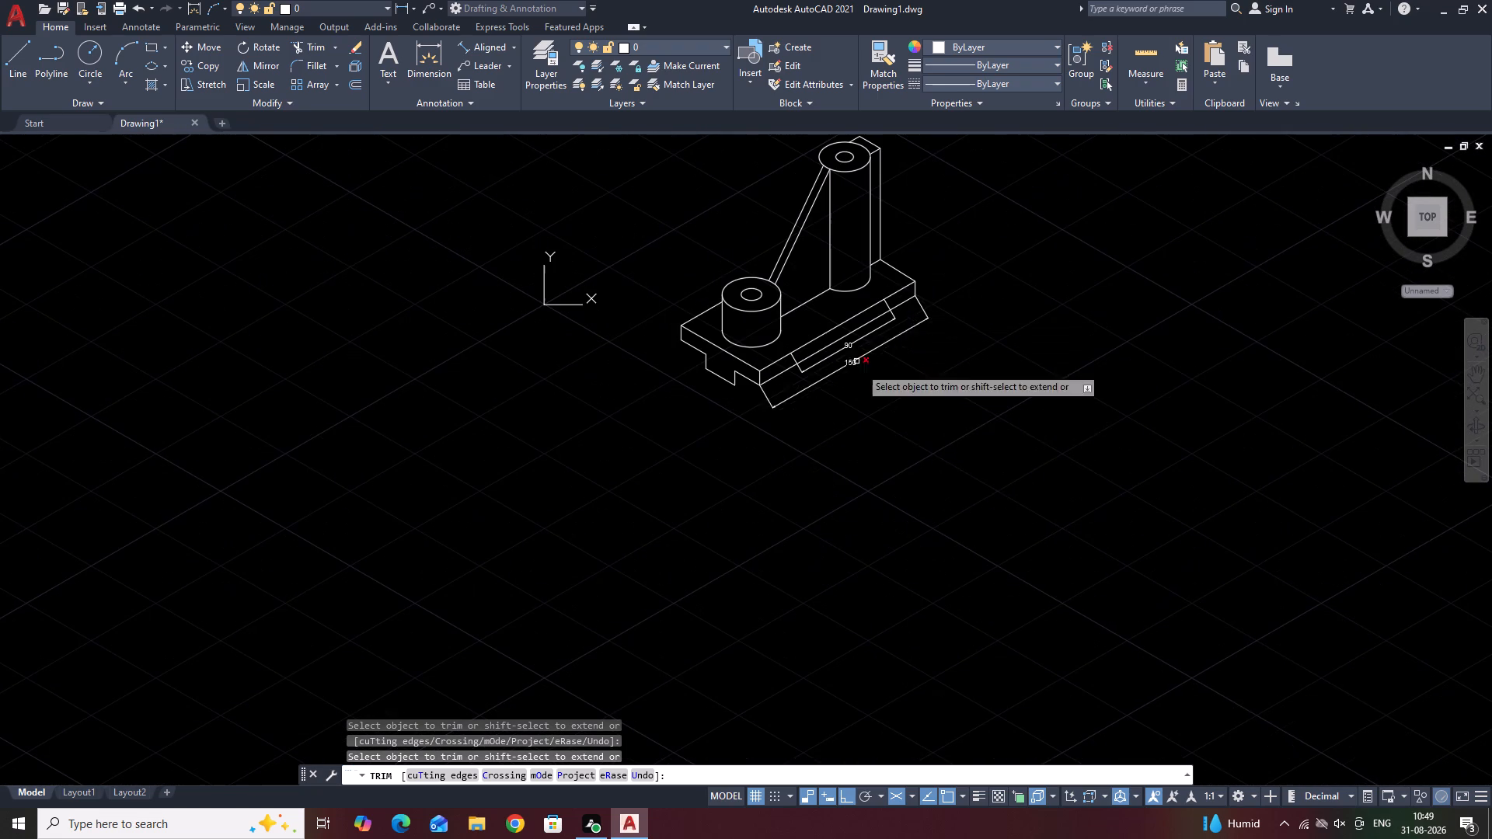
key("space")
Add an aligned dimension below the short lower edge between the notch and the plate's near bottom corner.
middle_click_drag(817, 445, 981, 440)
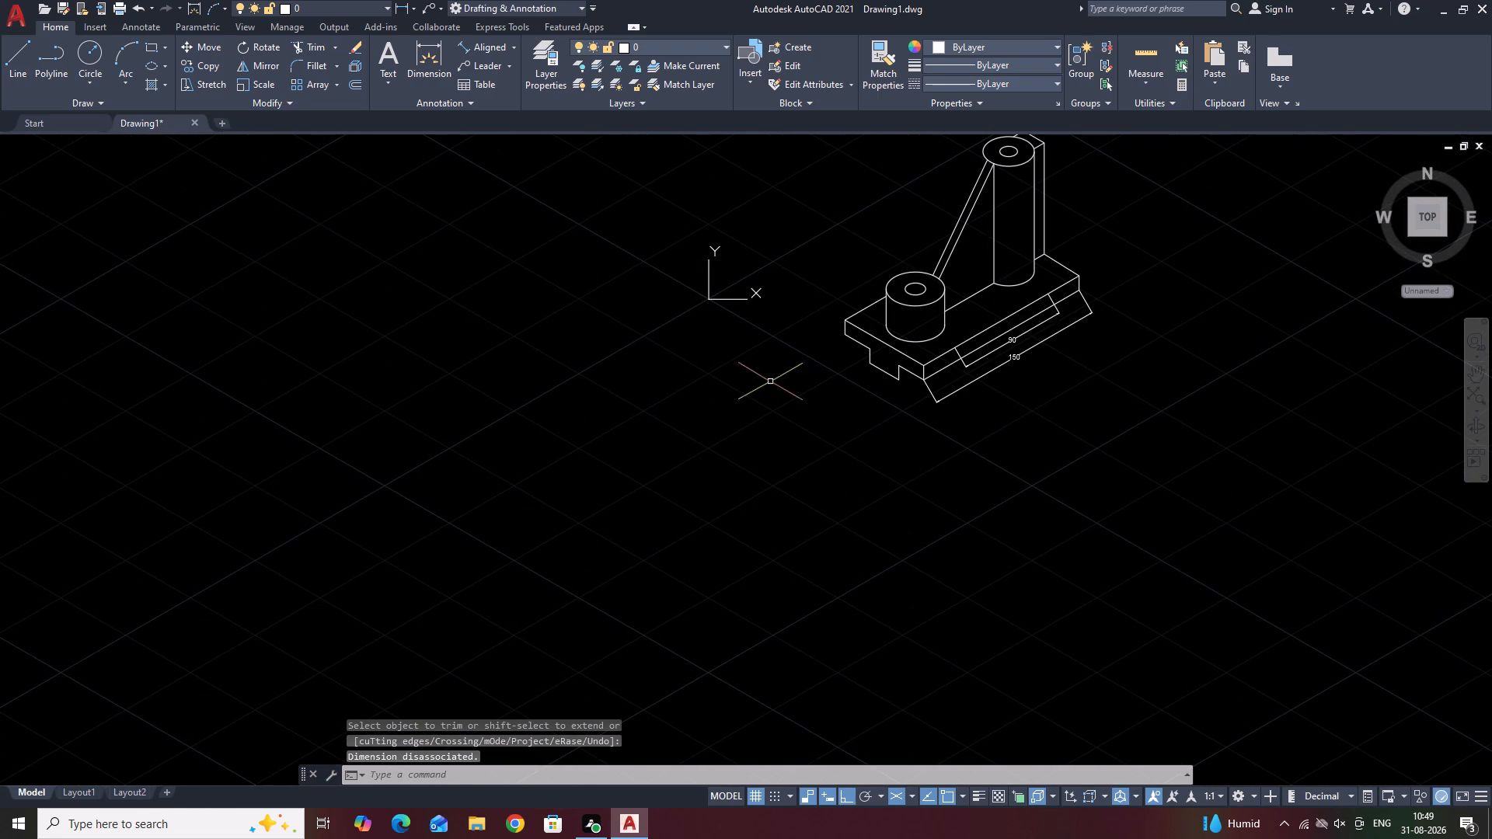
left_click(487, 44)
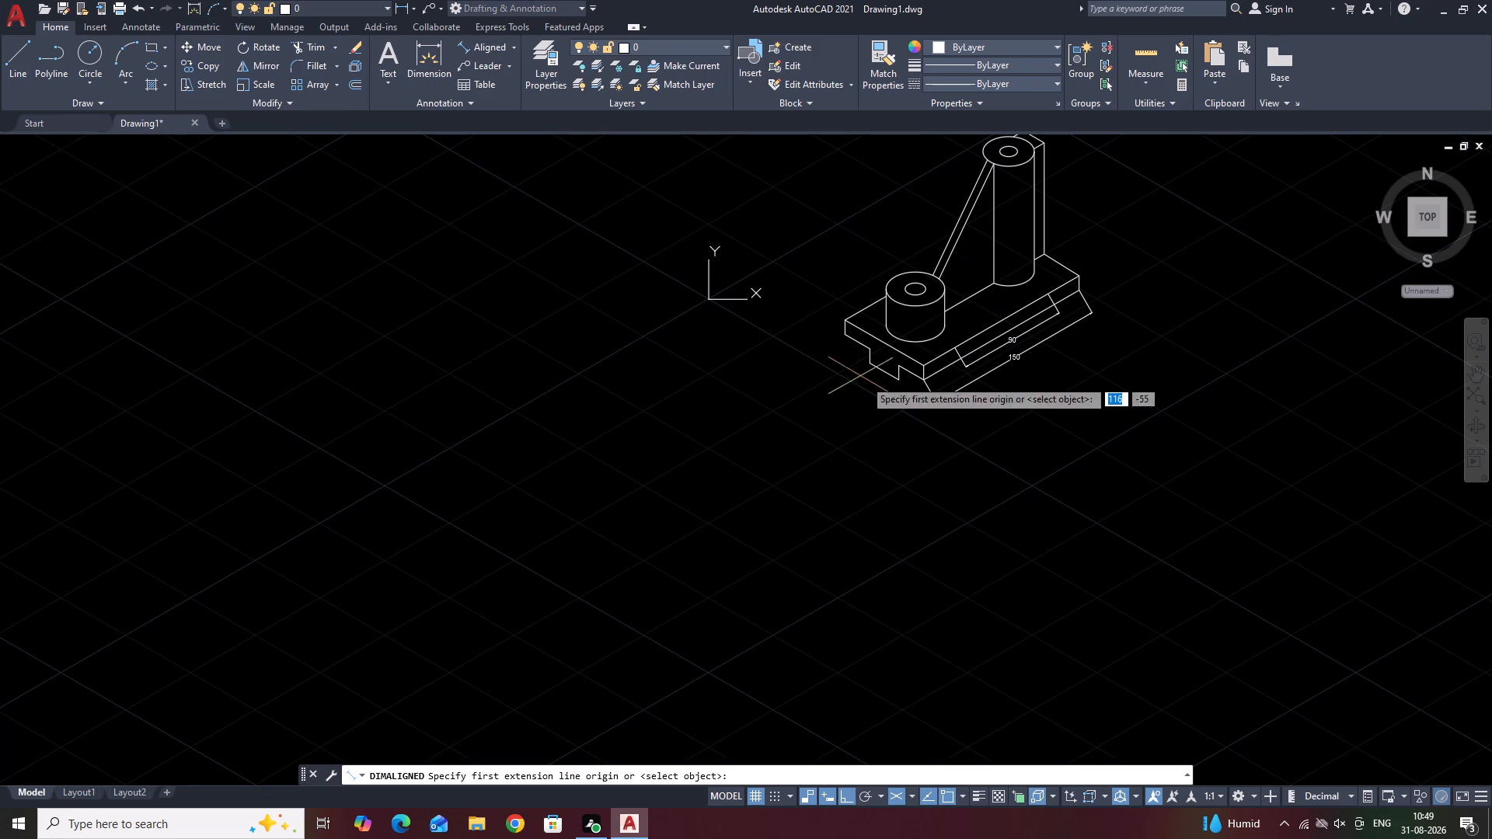
scroll(953, 426, "up", 2)
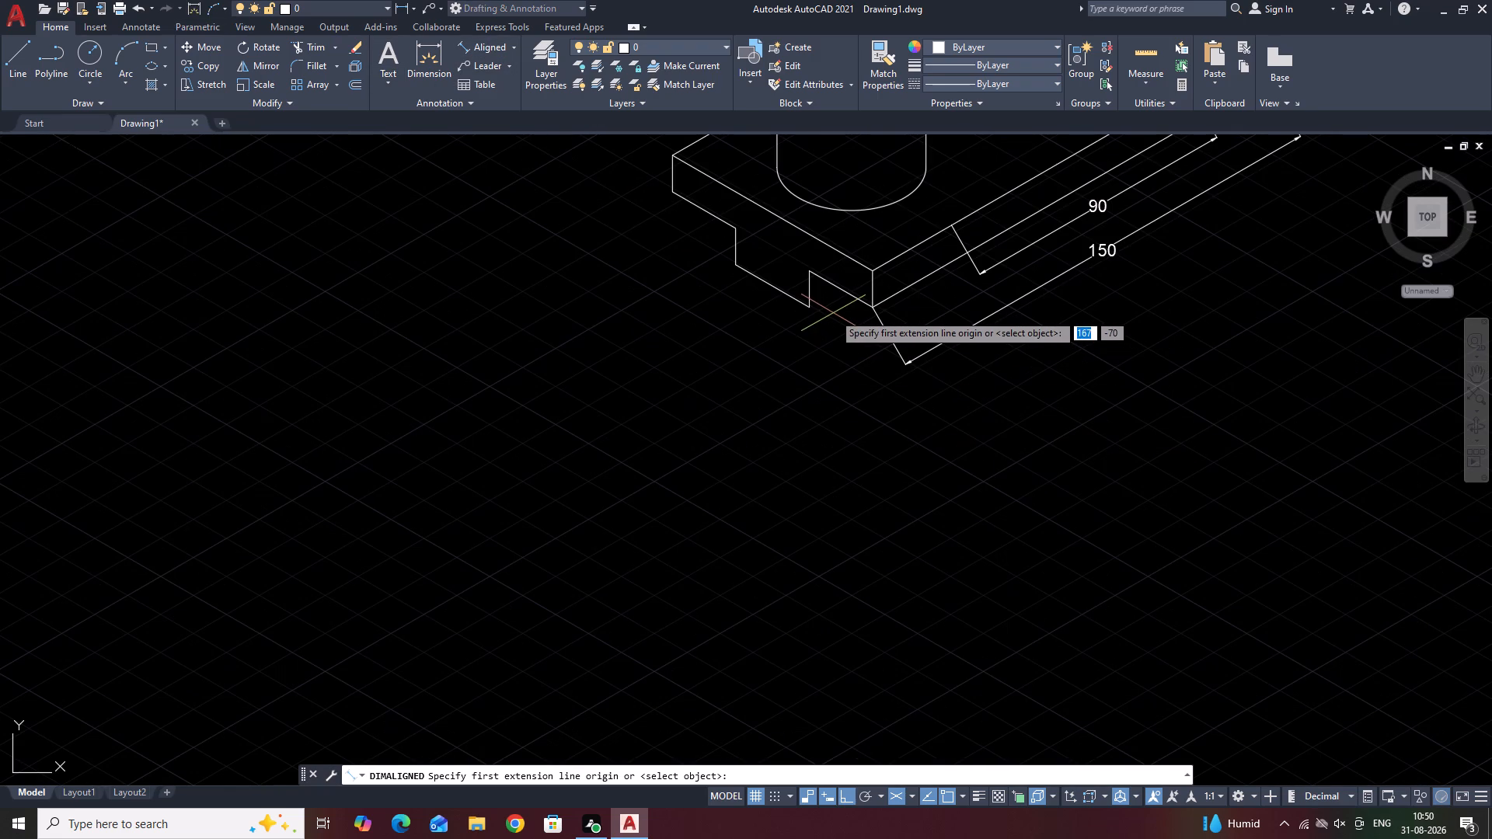
key("space")
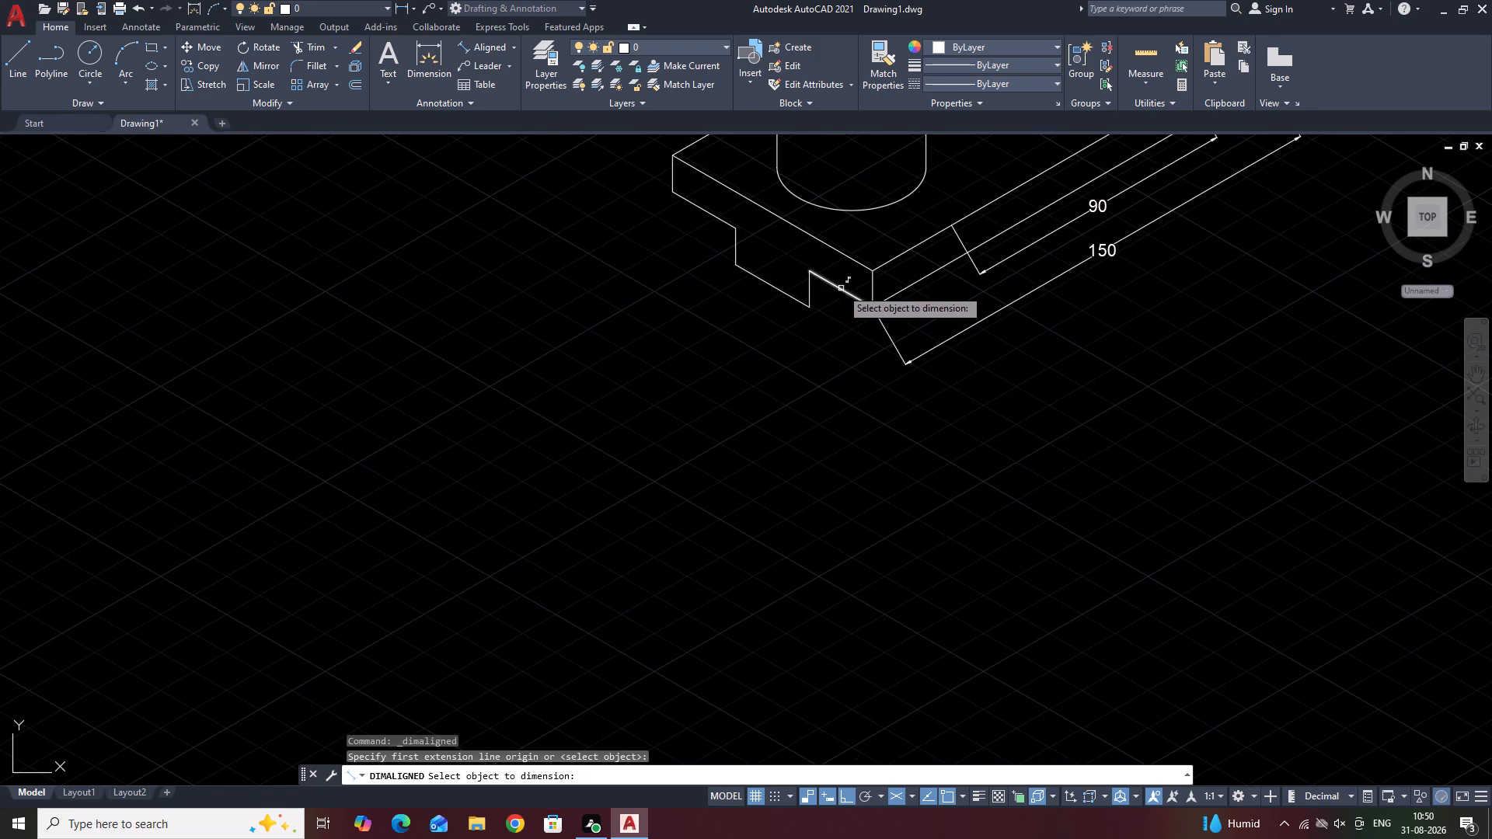
left_click(841, 288)
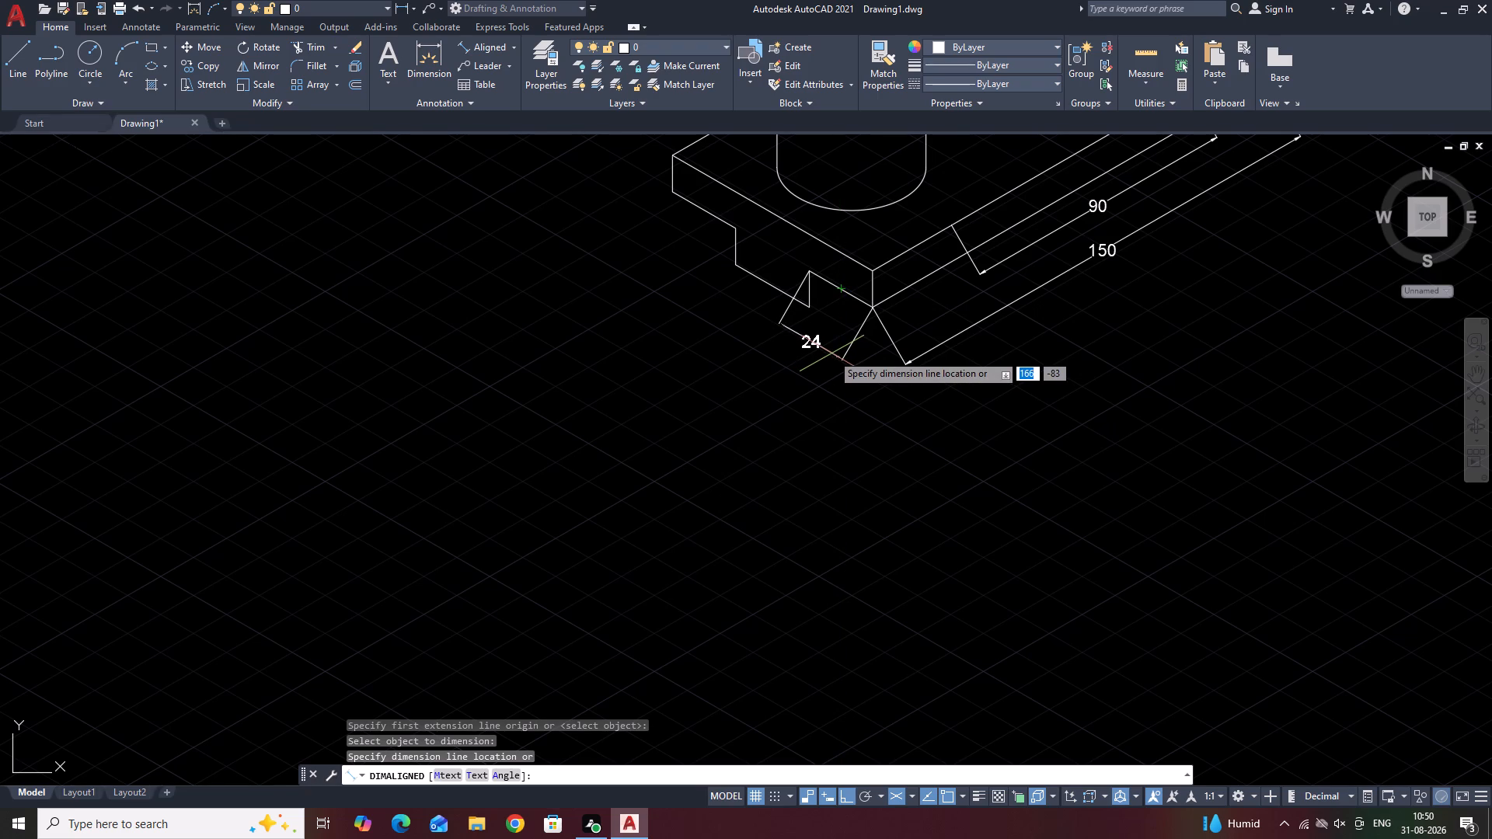
left_click(831, 353)
Add an aligned dimension to the lowest edge of the end-face projection, with its dimension line in line with the adjacent short-edge dimension.
key("space")
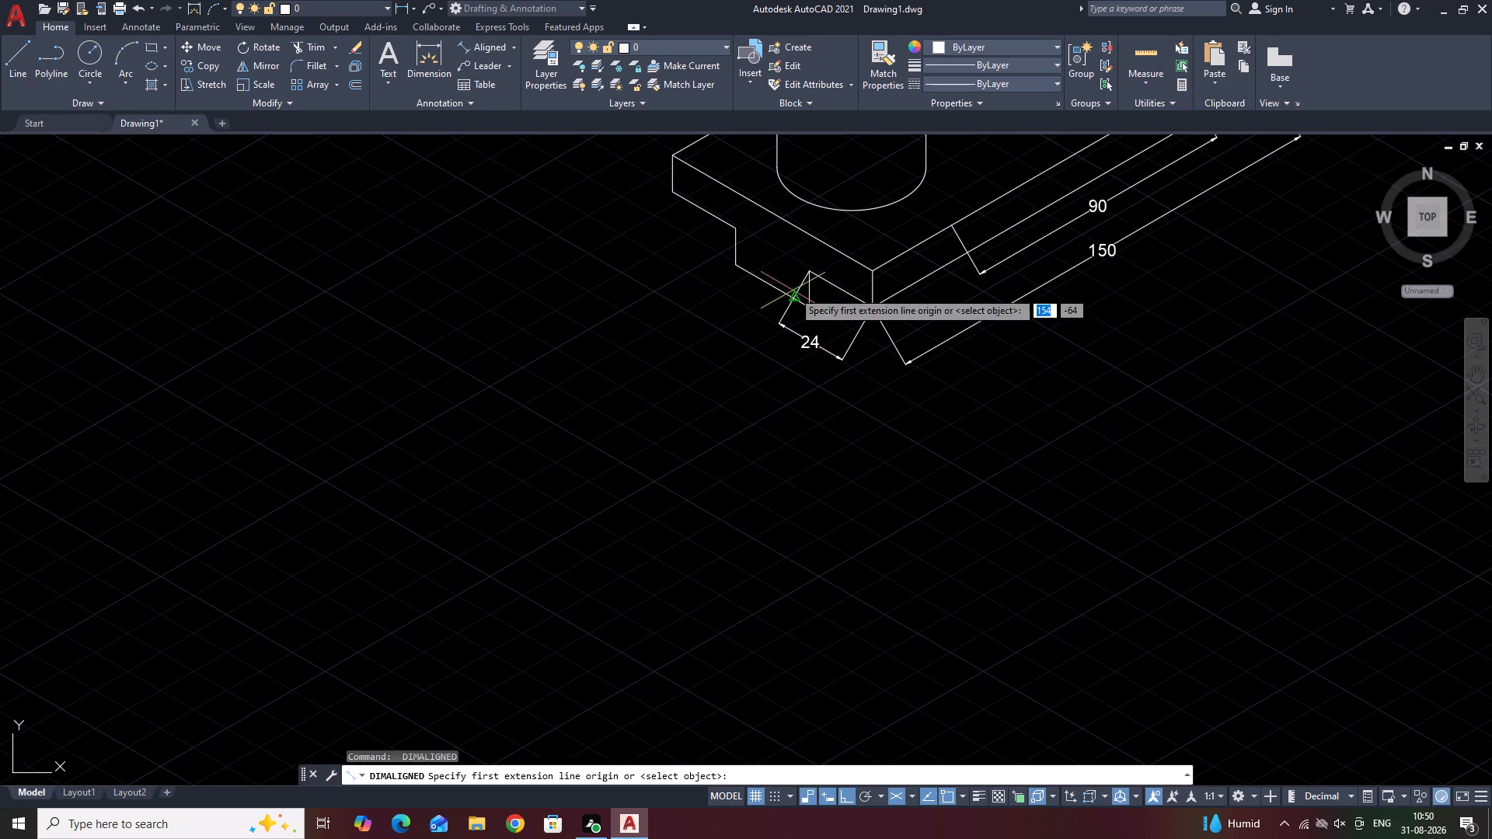
key("space")
left_click(780, 291)
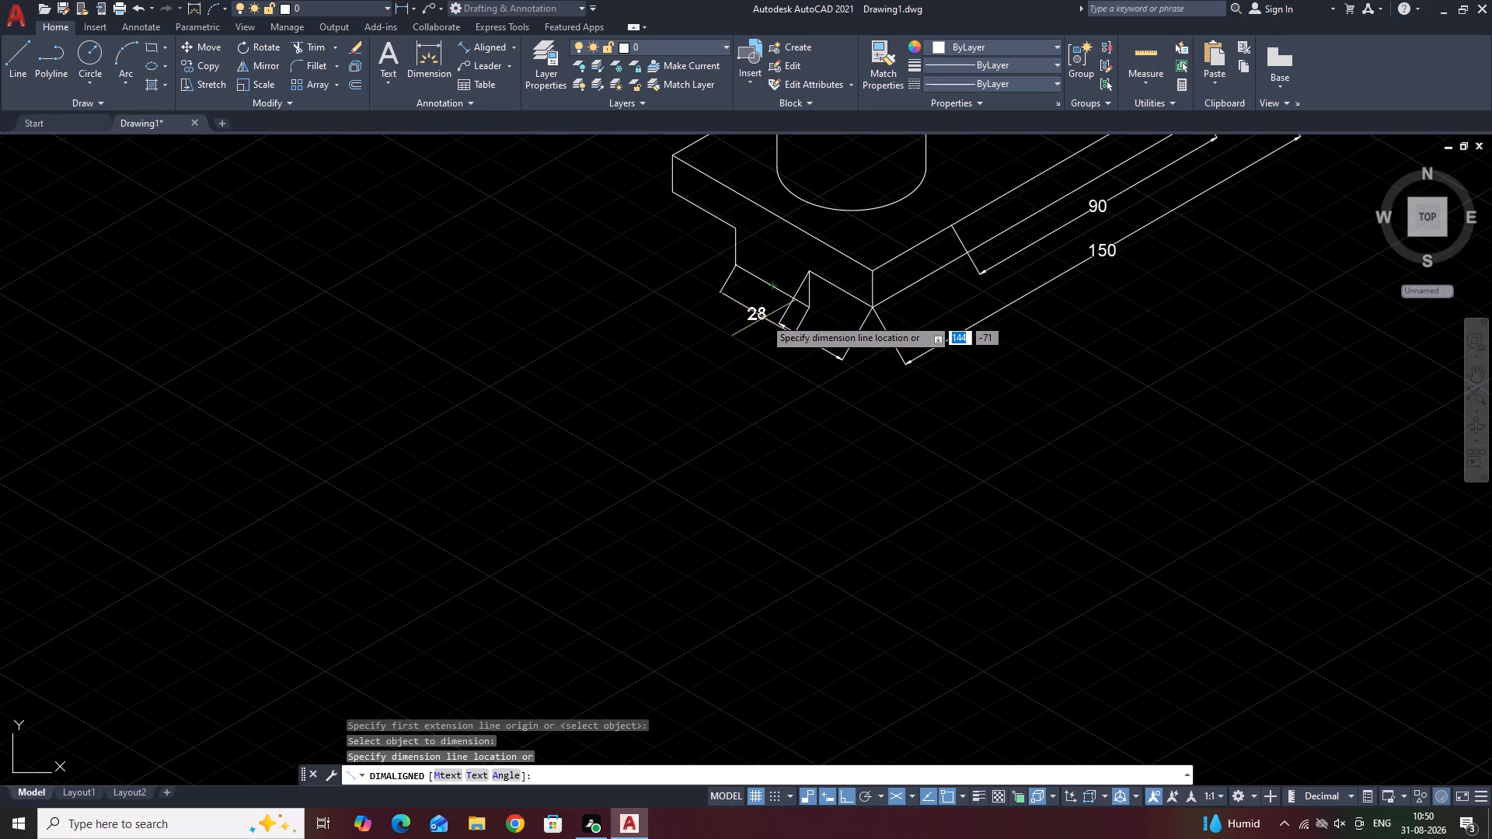
scroll(776, 320, "up", 2)
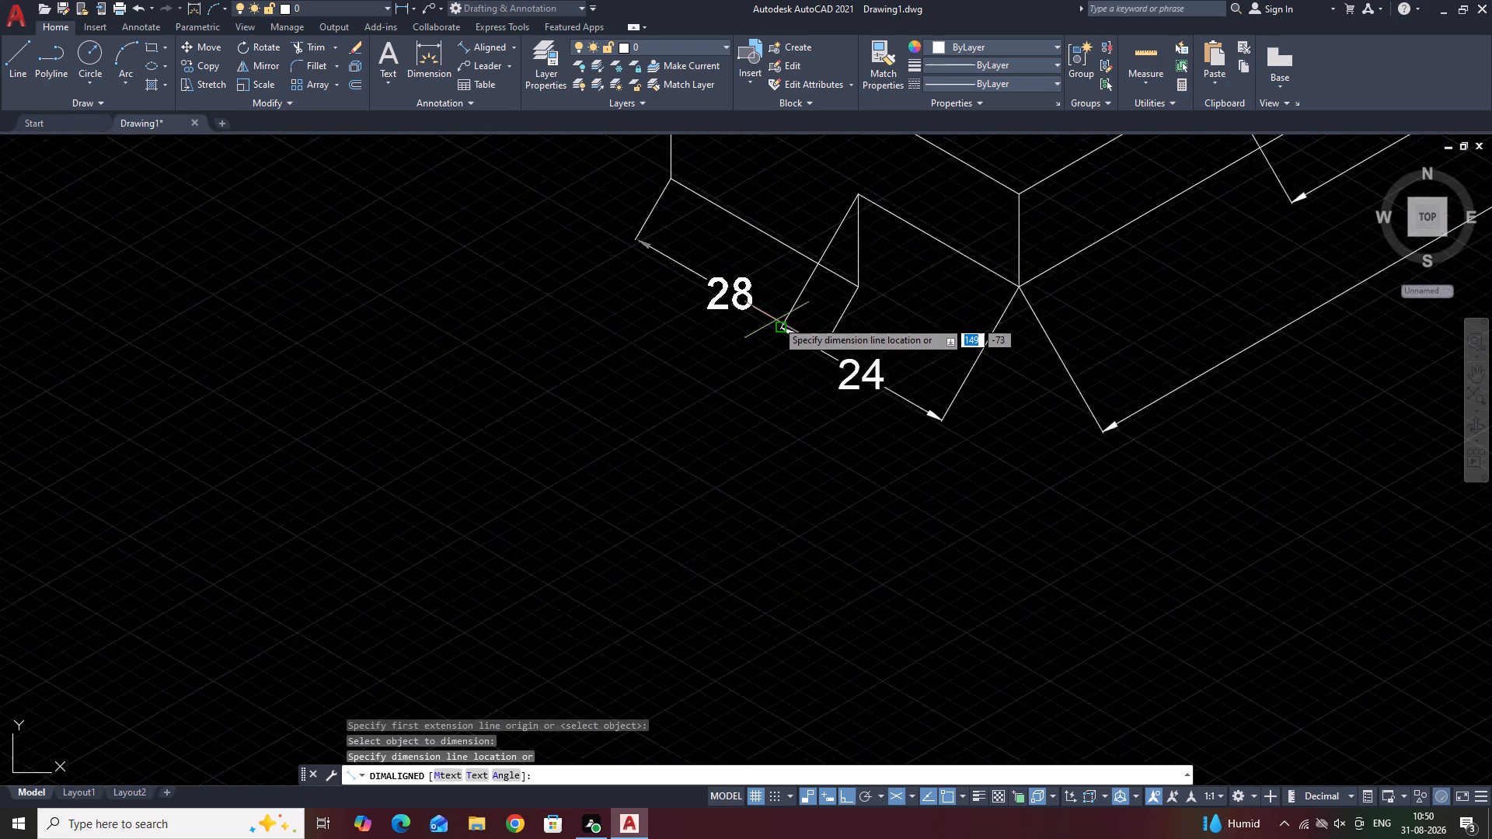
scroll(776, 320, "up", 1)
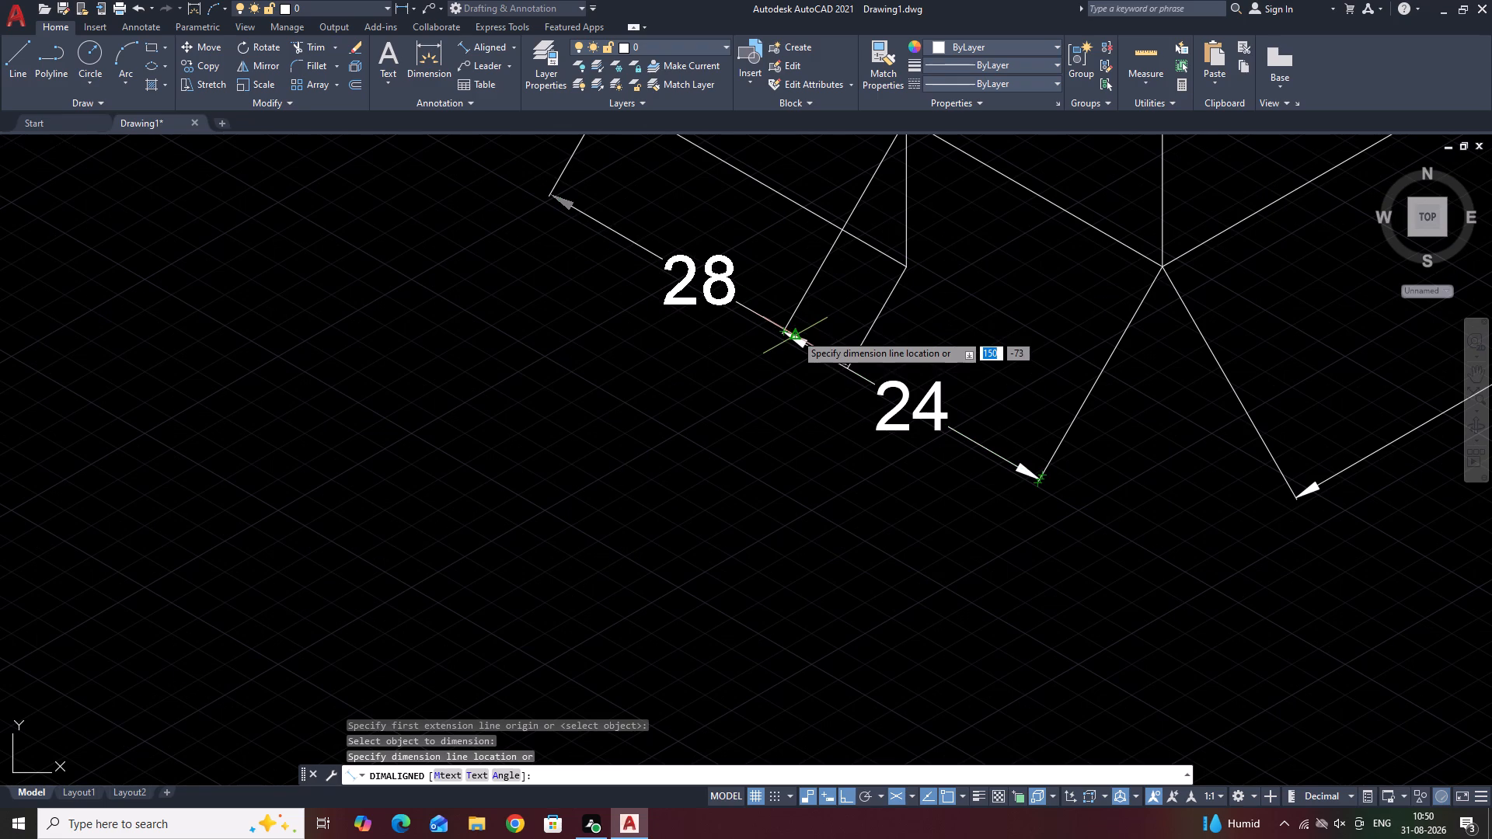
left_click(783, 331)
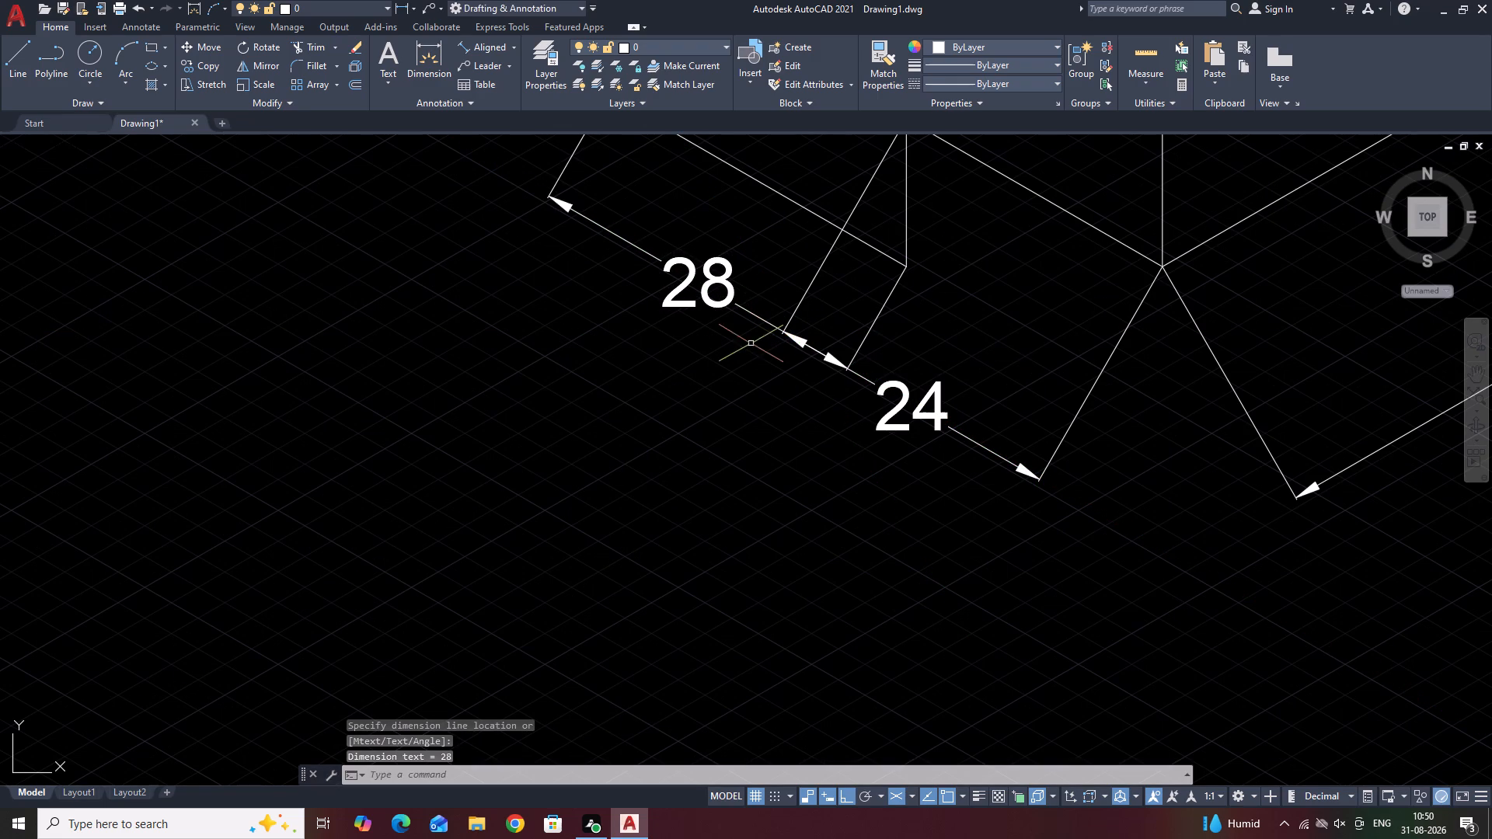
Add an aligned dimension below the short lower edge between the notch and the plate's far-left bottom corner.
scroll(626, 315, "down", 2)
middle_click_drag(631, 324, 797, 490)
key("space")
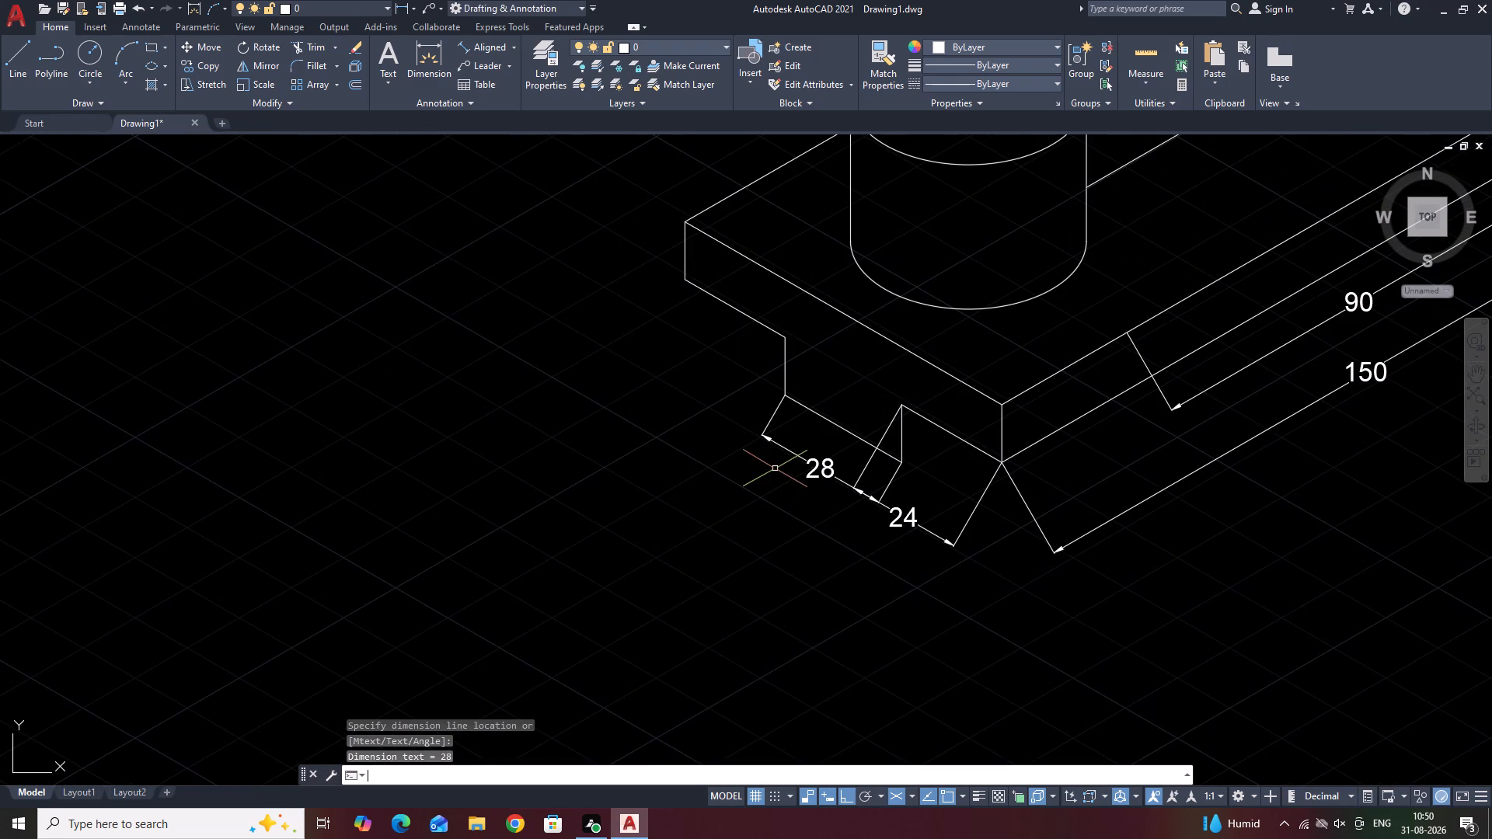
key("space")
left_click(748, 317)
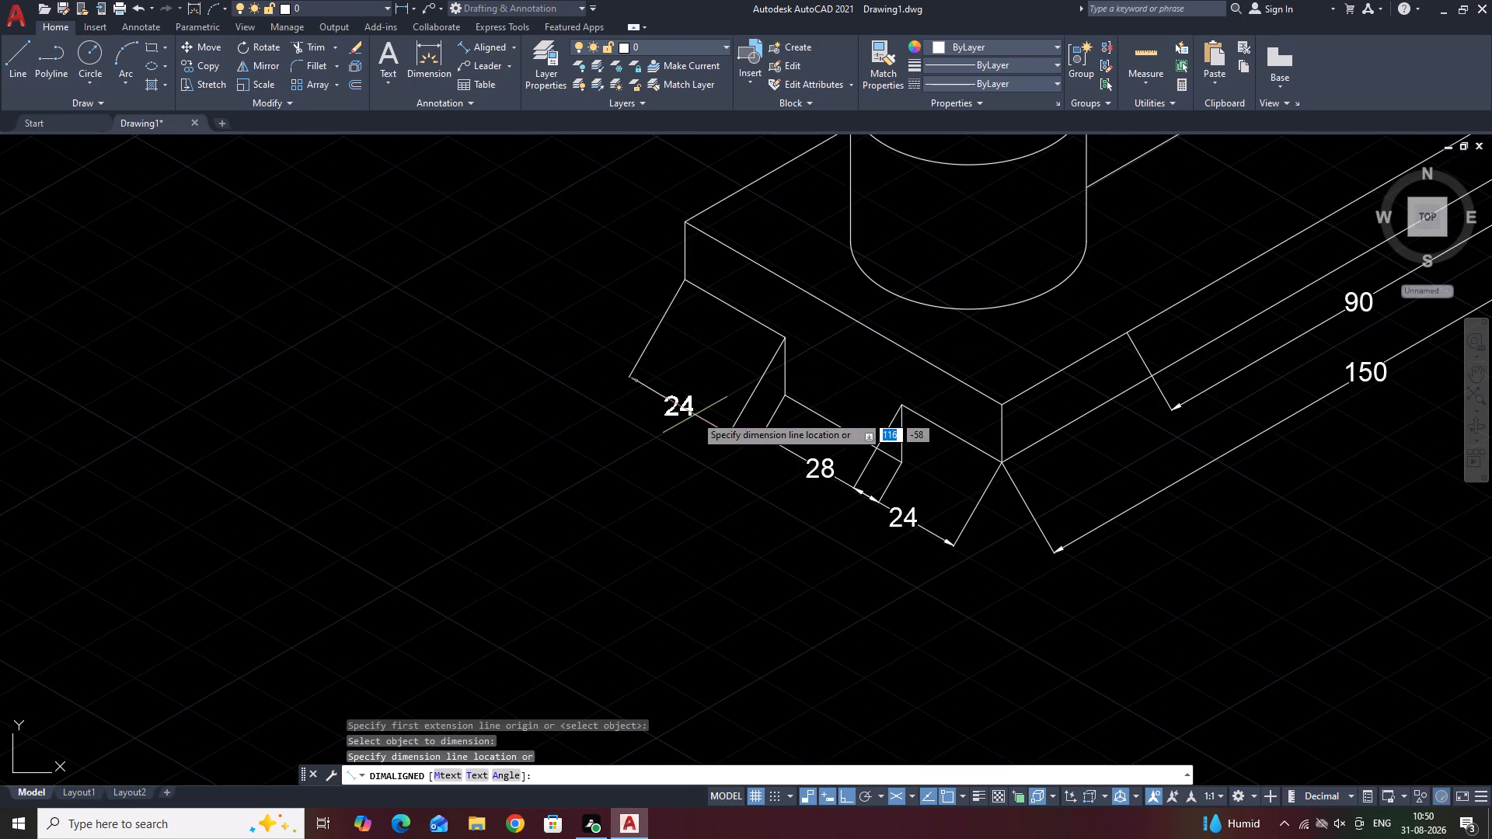
left_click(762, 434)
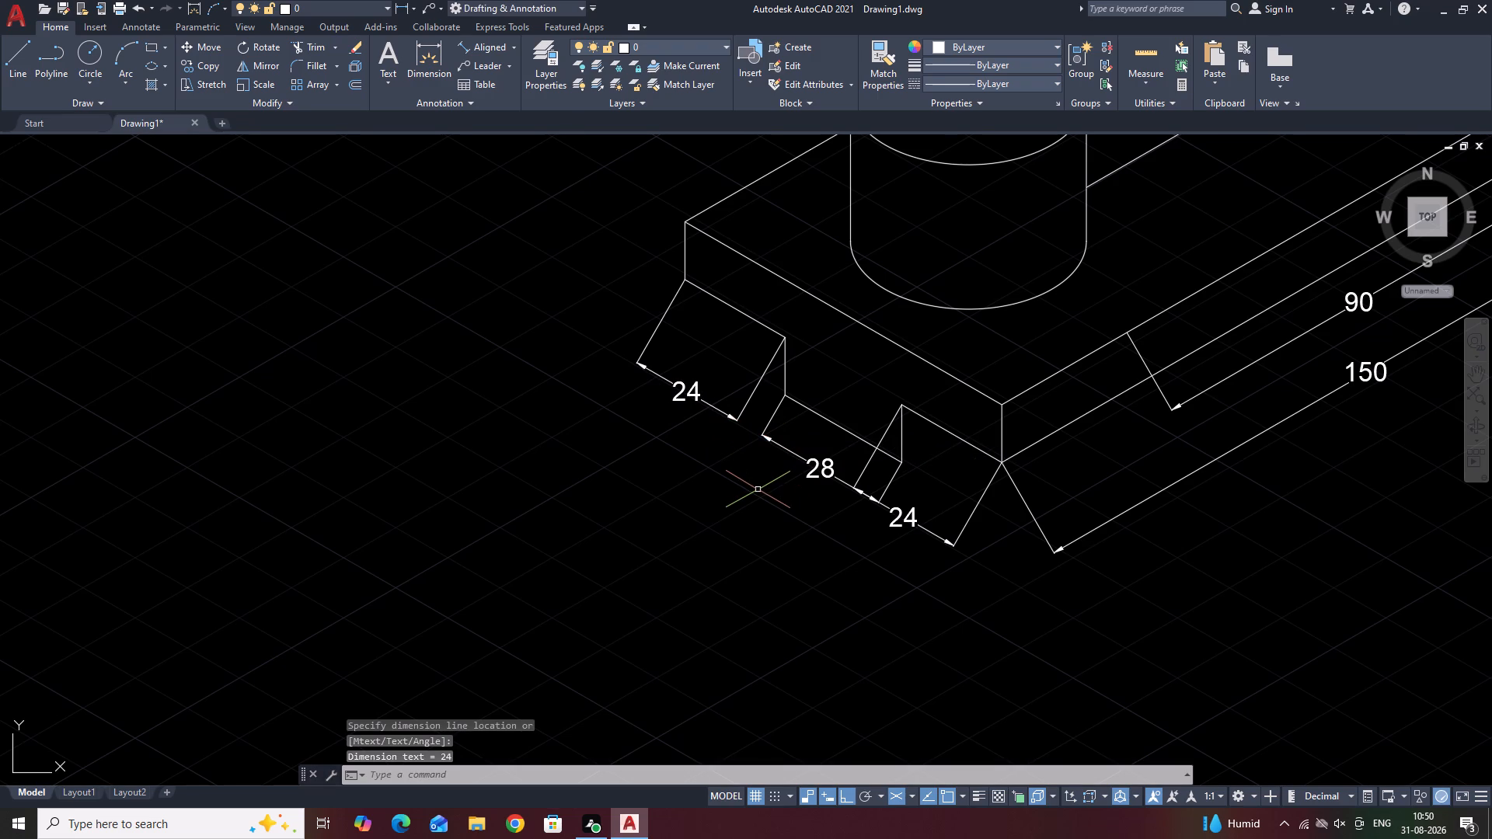
Add an aligned dimension to the vertical edge at the plate's far-left corner, placed just outside the plate.
middle_click_drag(615, 294, 621, 399)
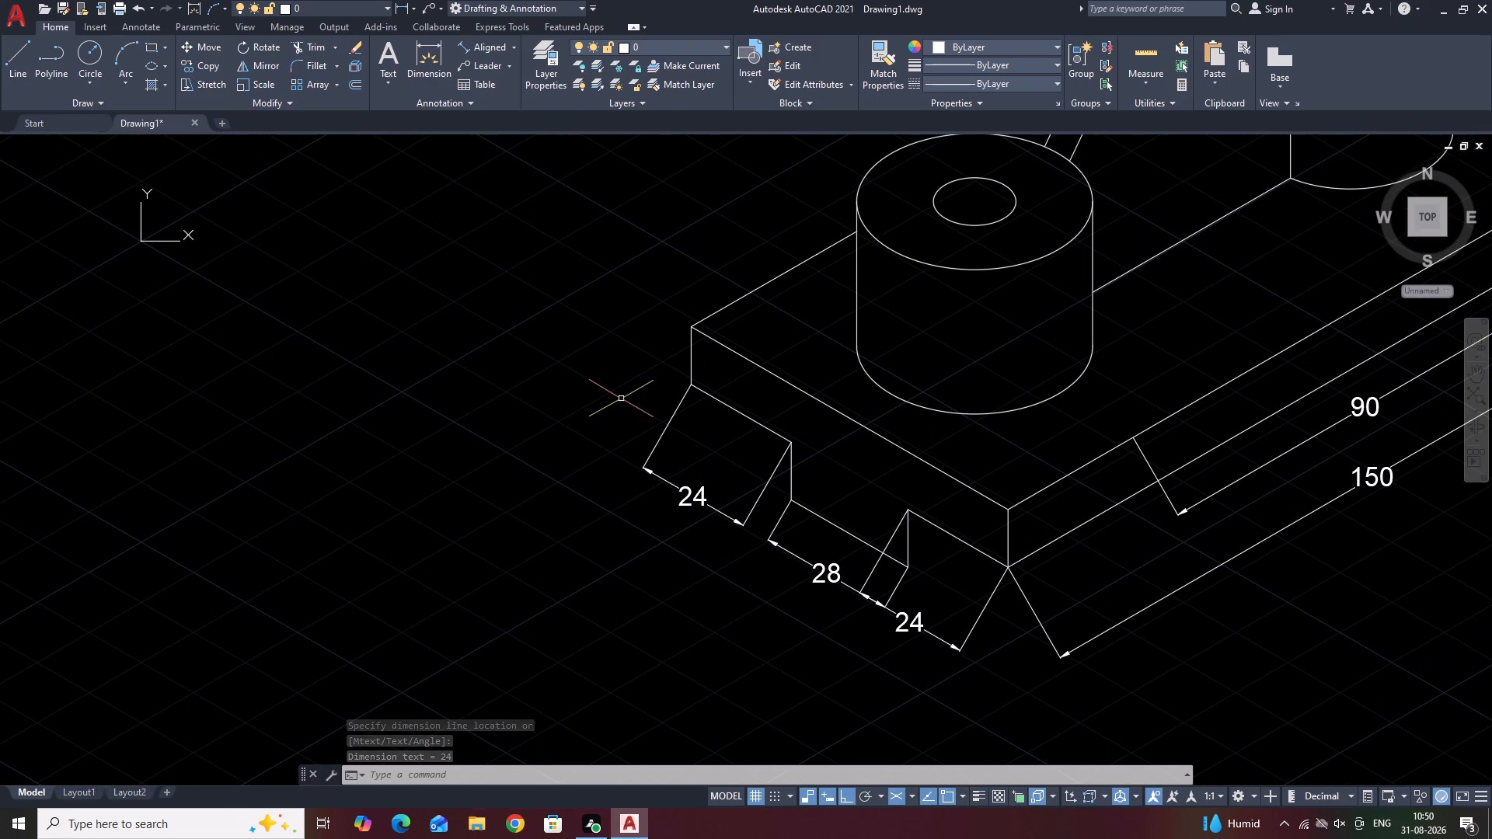
key("space")
key("space")
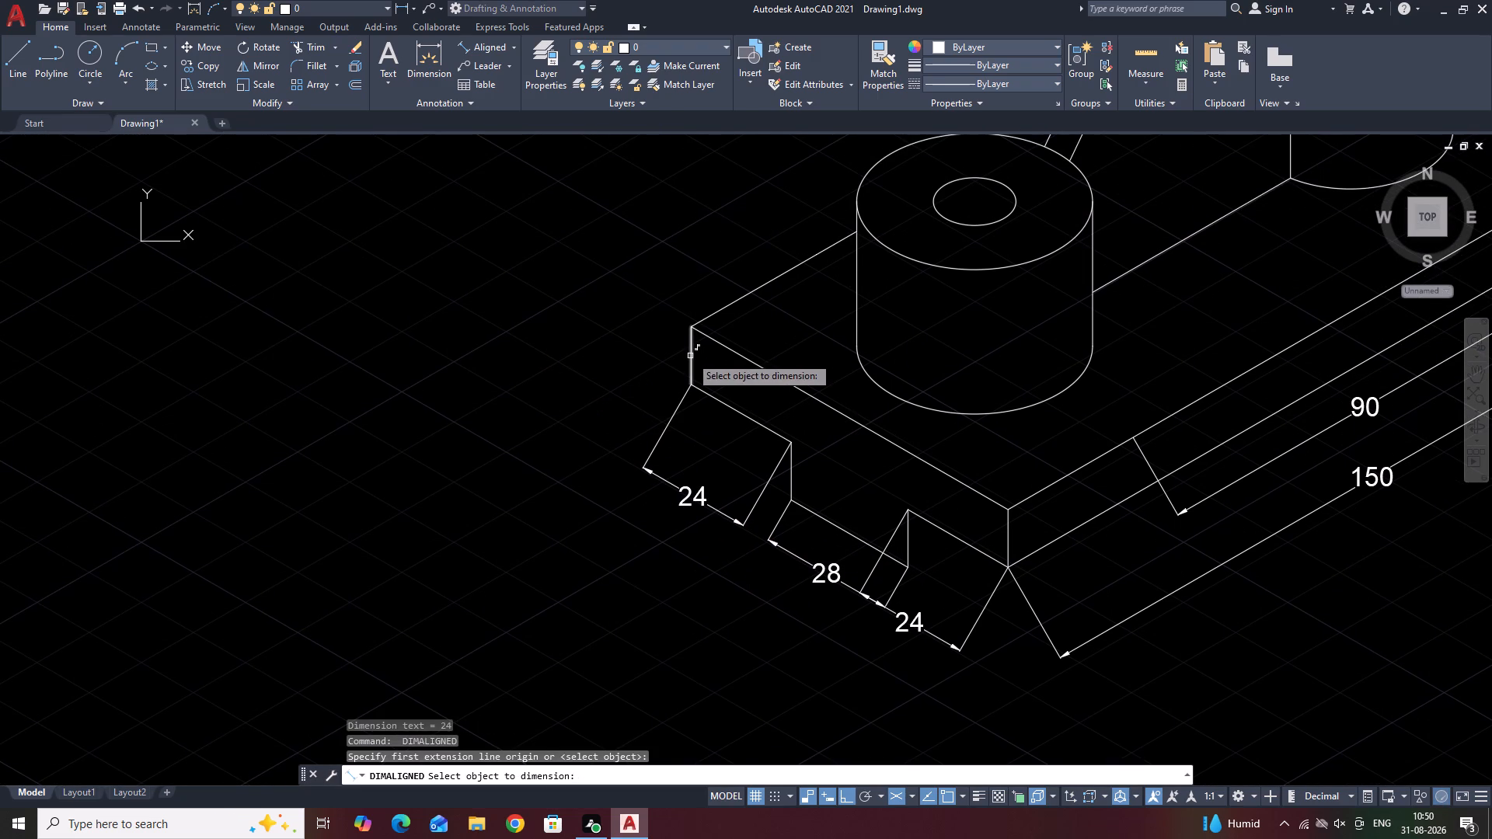
left_click(689, 356)
left_click(654, 343)
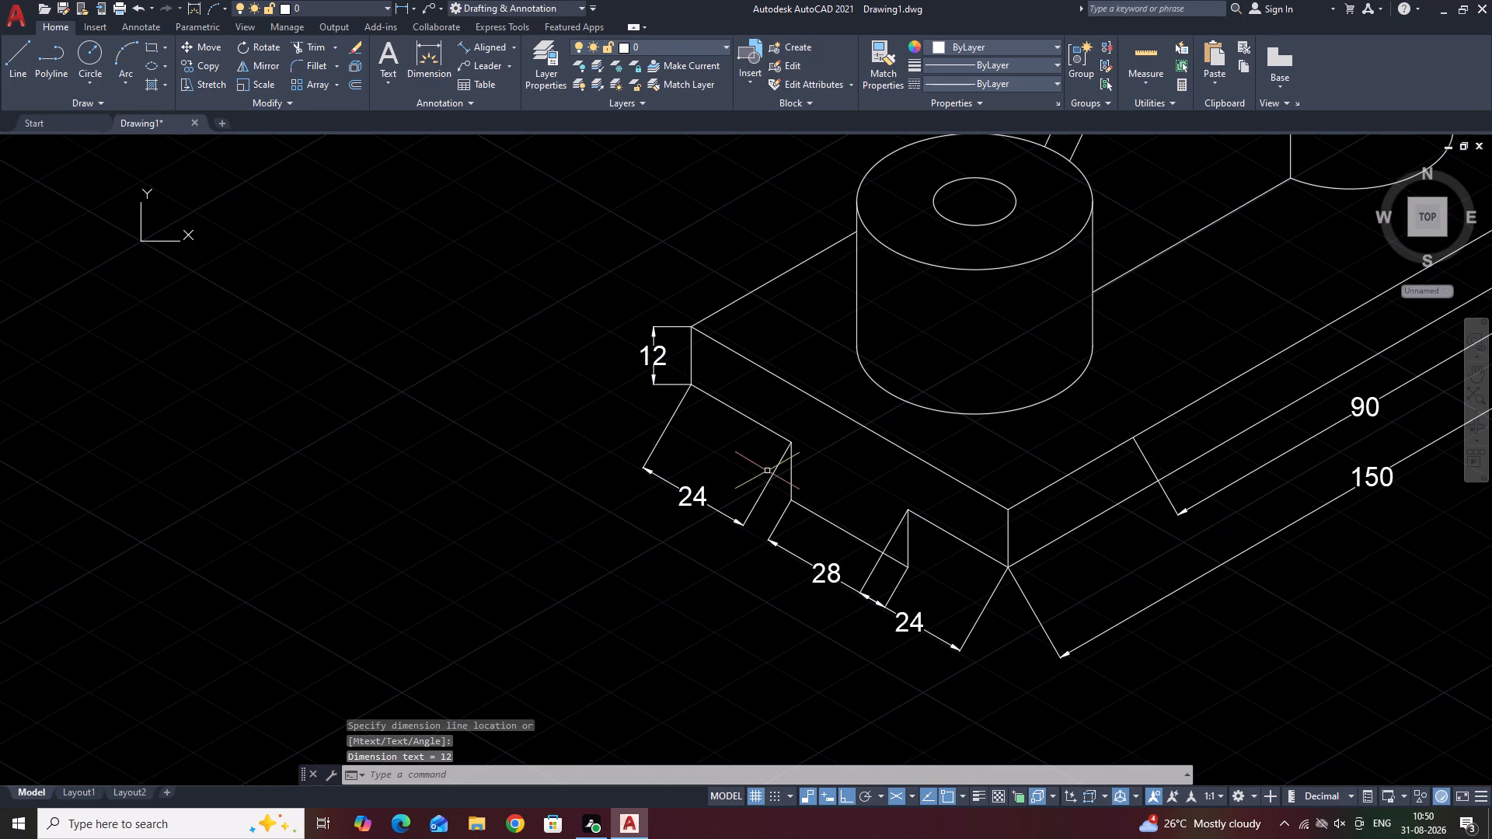
Add an aligned dimension to the notch's vertical edge nearest the far-left corner, aligning its dimension line with that corner.
key("space")
key("space")
left_click(794, 475)
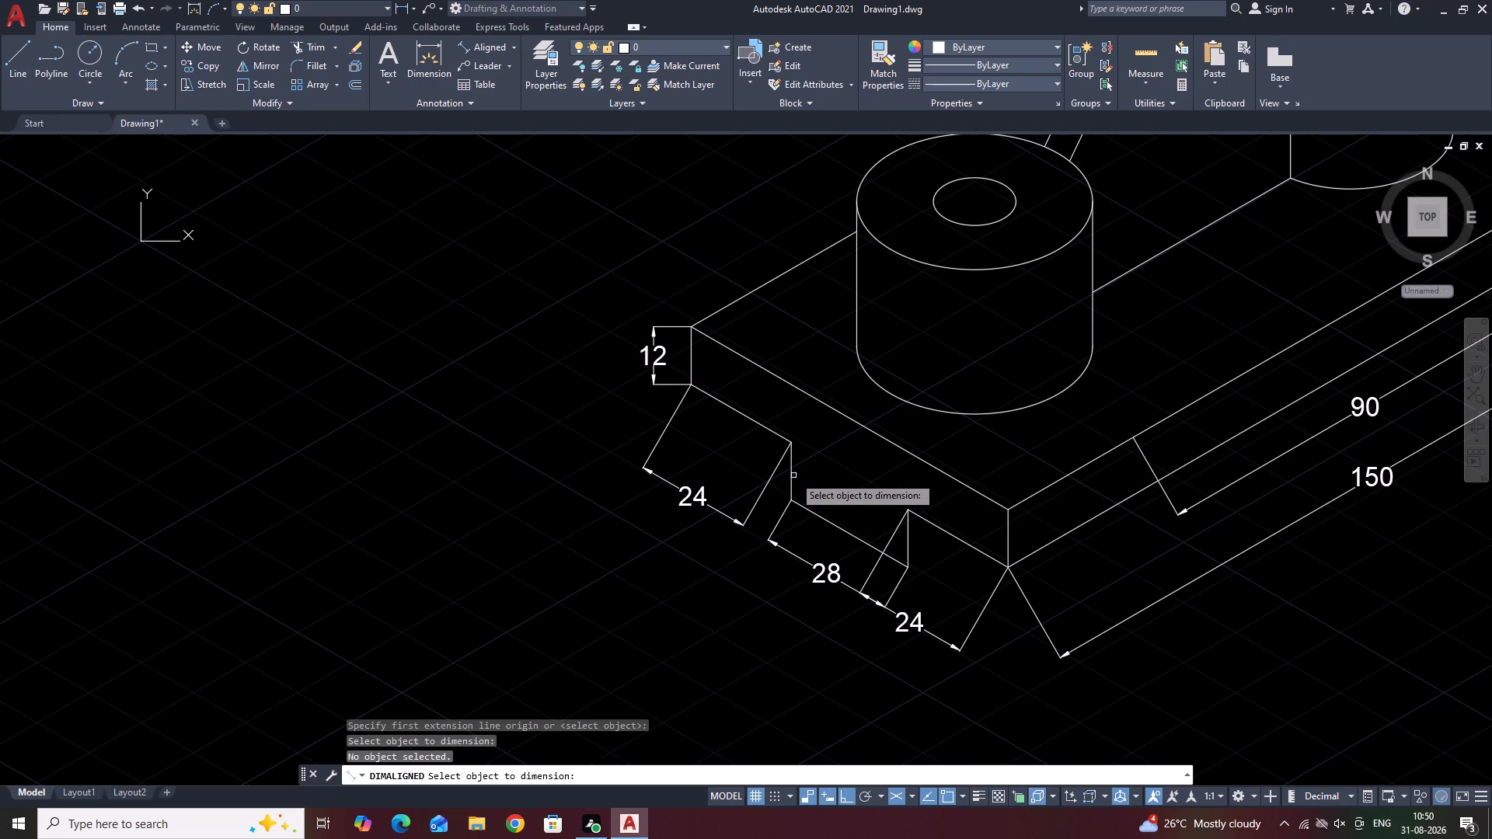
left_click(790, 475)
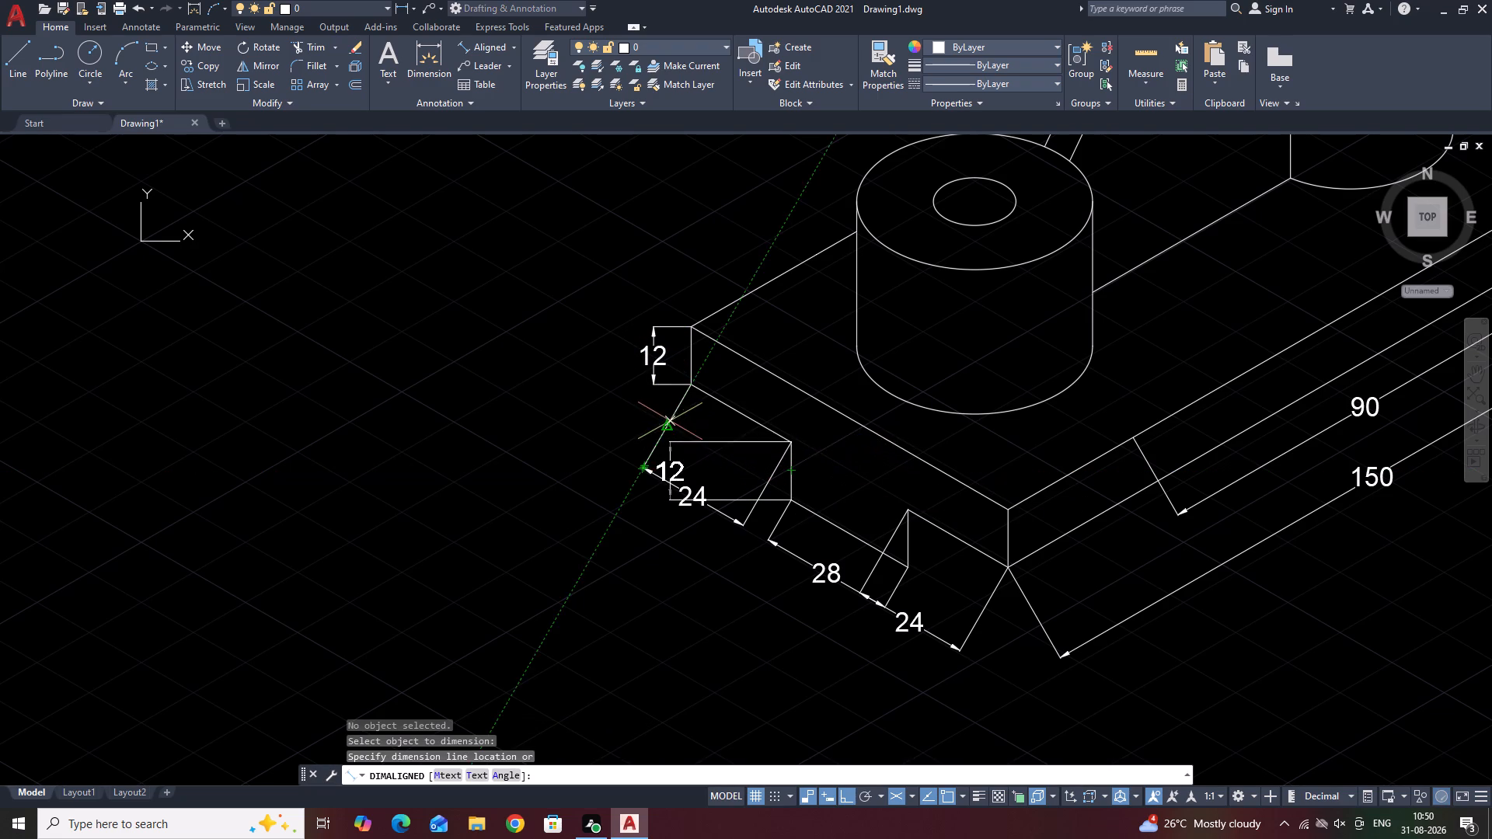
left_click(686, 385)
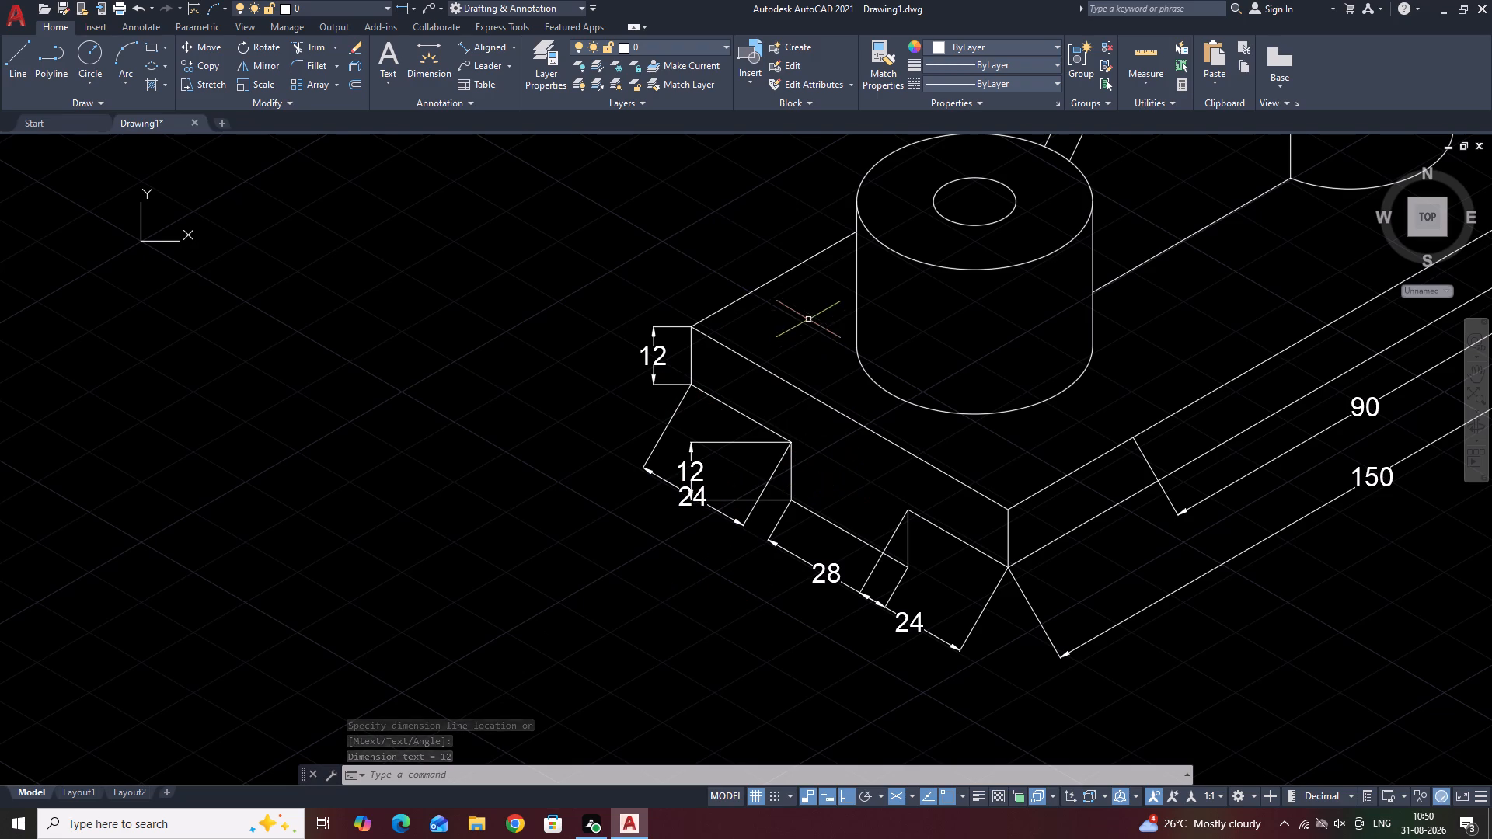
Add an aligned dimension to the short holed boss's vertical side, placed outside near the plate's far-left corner.
key("space")
key("space")
left_click(856, 297)
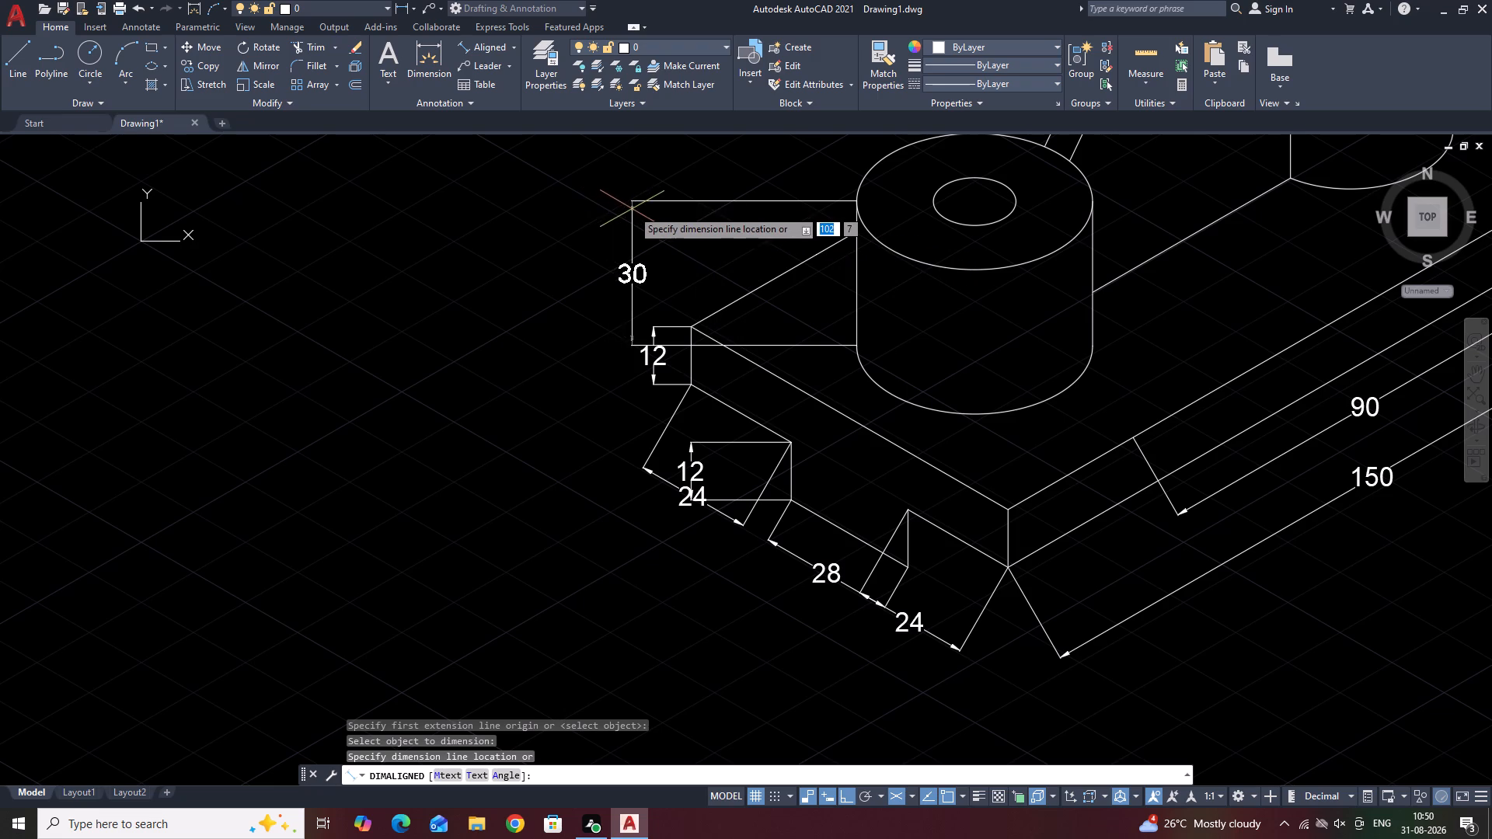
left_click(678, 215)
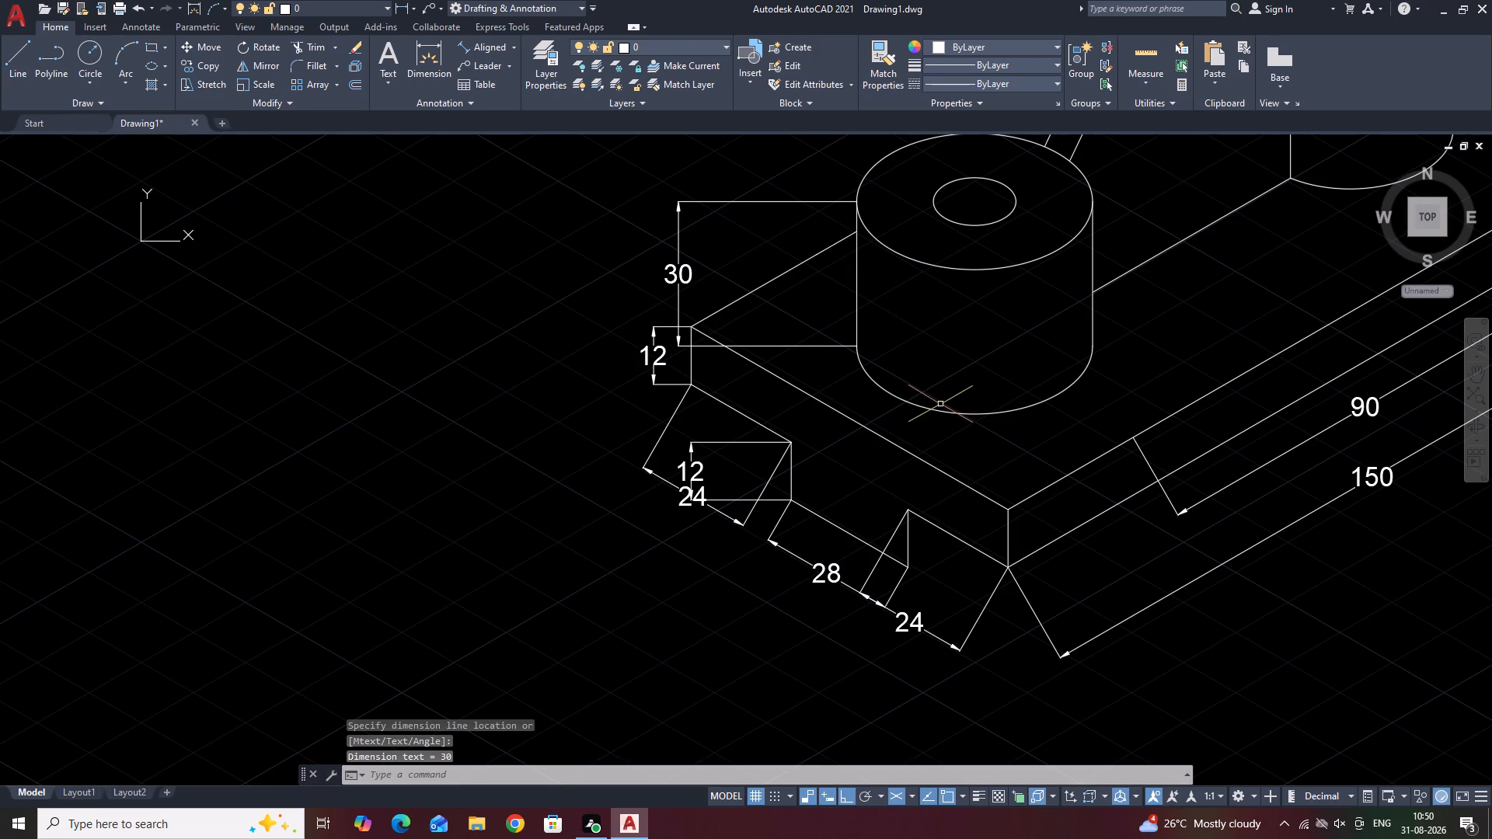
Add an aligned dimension across the sloping rib's thickness, picking a point on each of its two long edges.
middle_click_drag(952, 404, 720, 624)
middle_click_drag(909, 381, 901, 517)
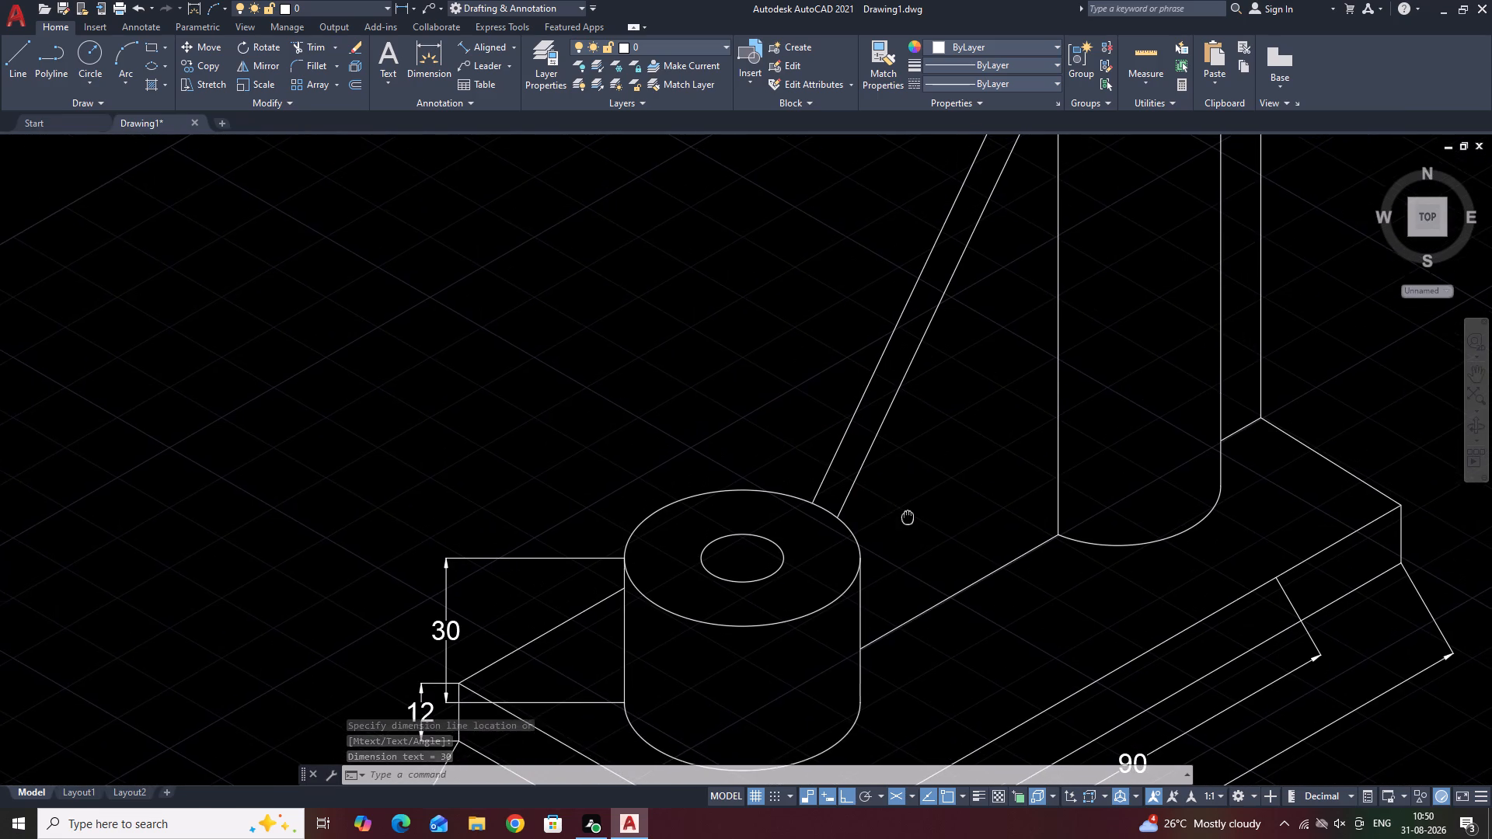
key("space")
key("space")
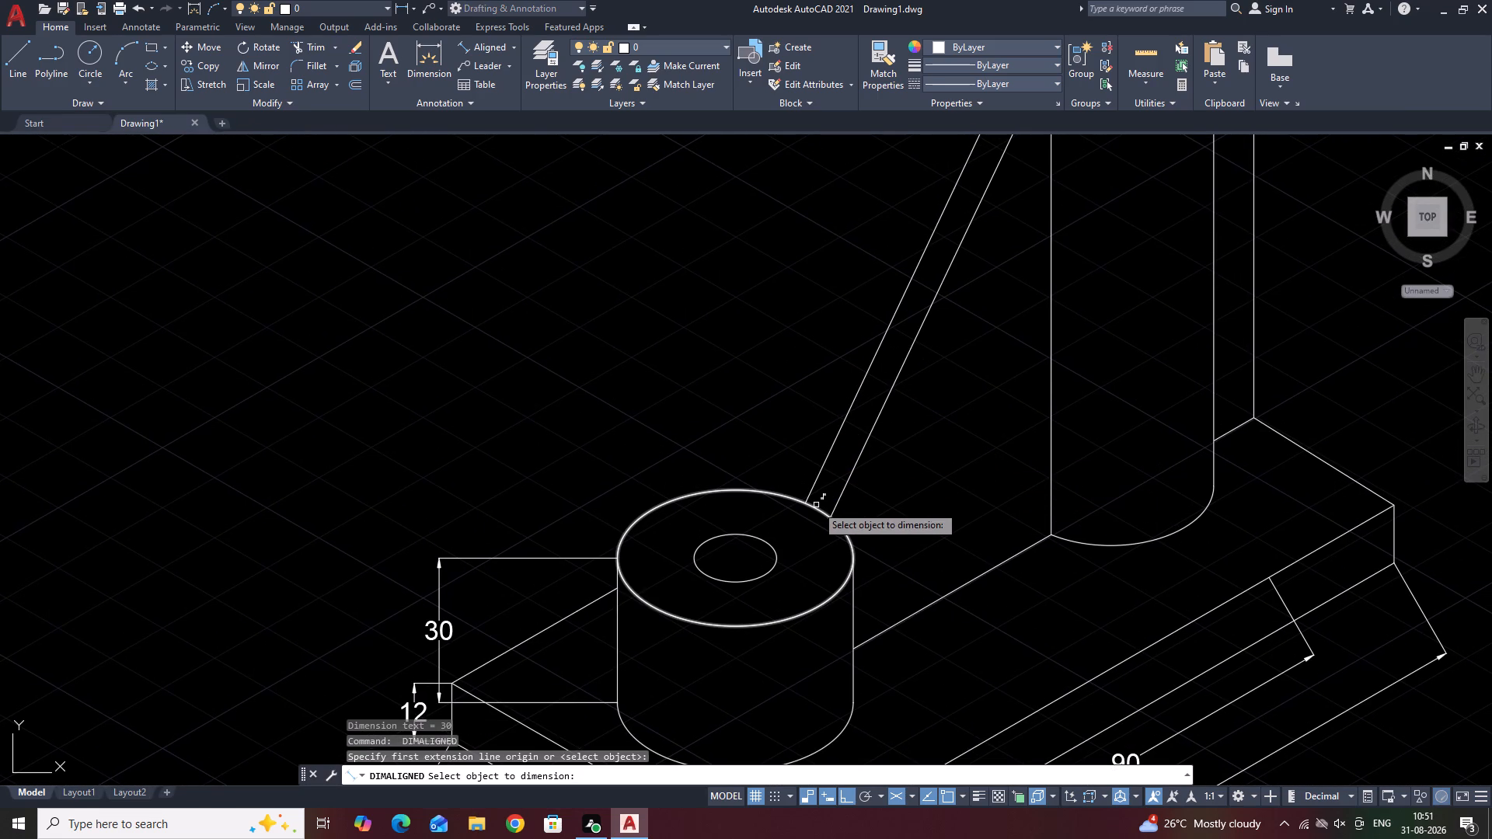
key("Escape")
key("space")
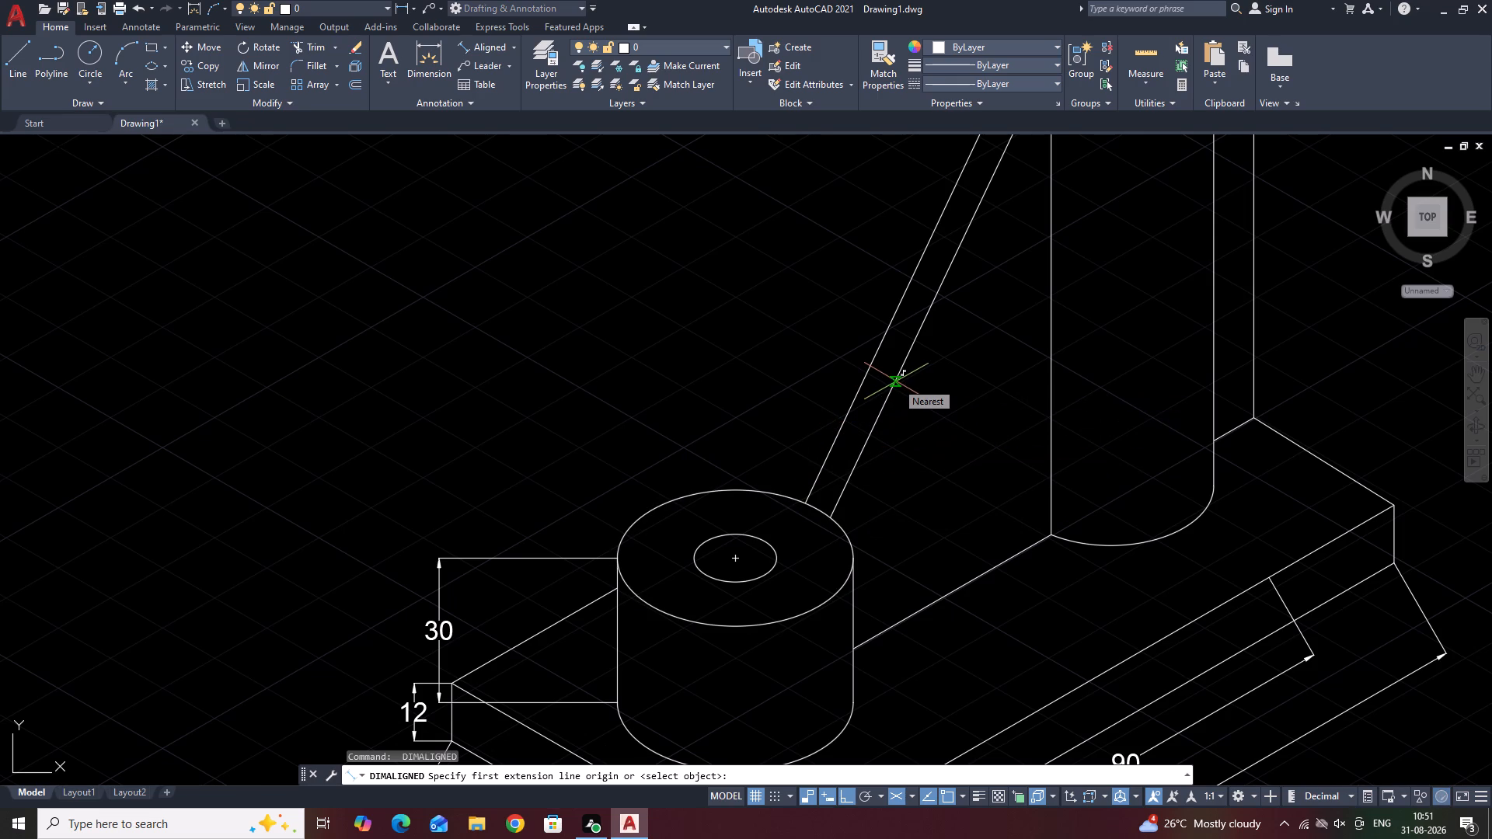
left_click(937, 284)
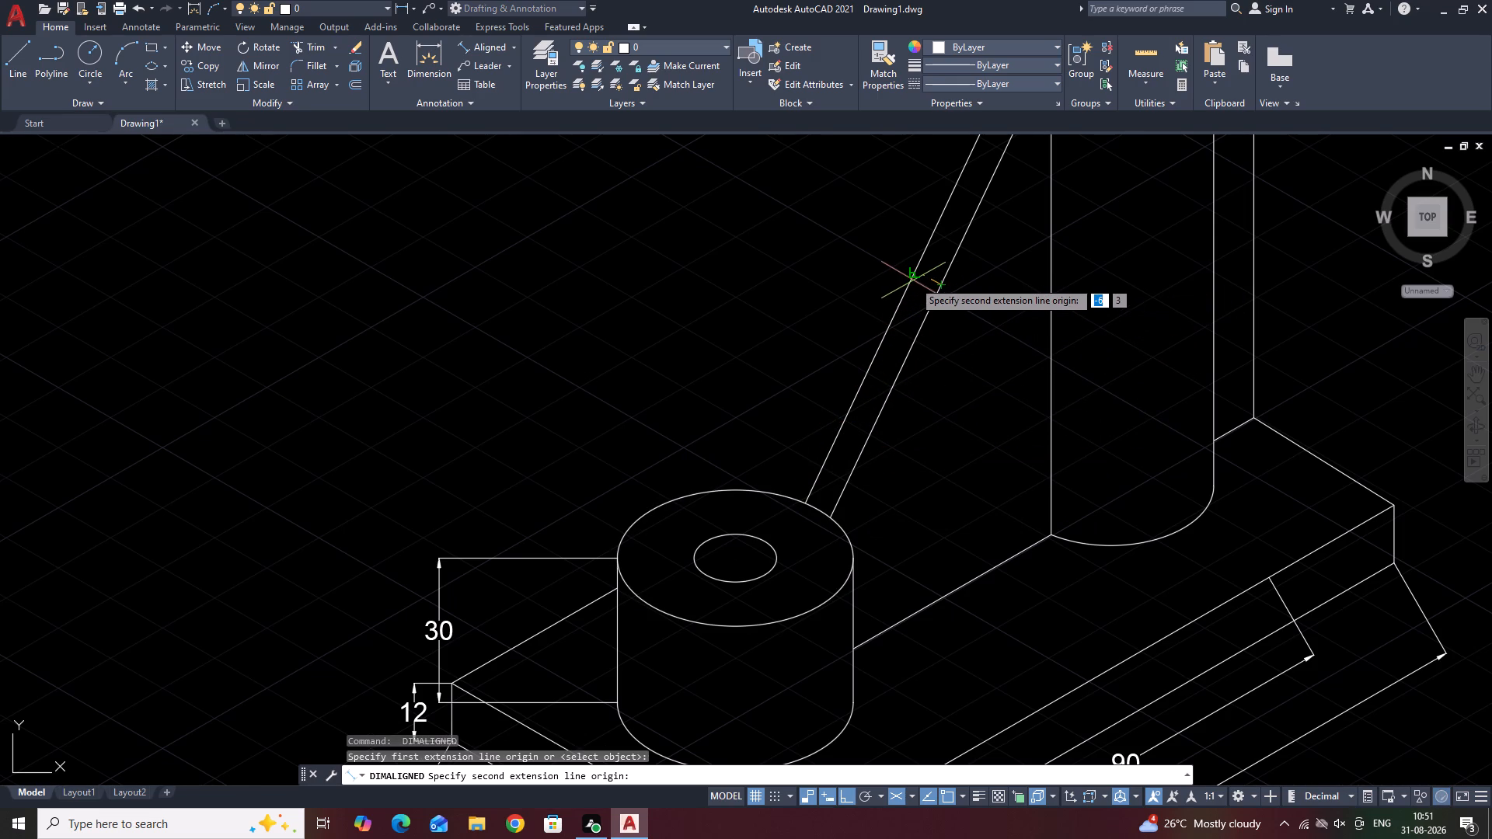
left_click(913, 276)
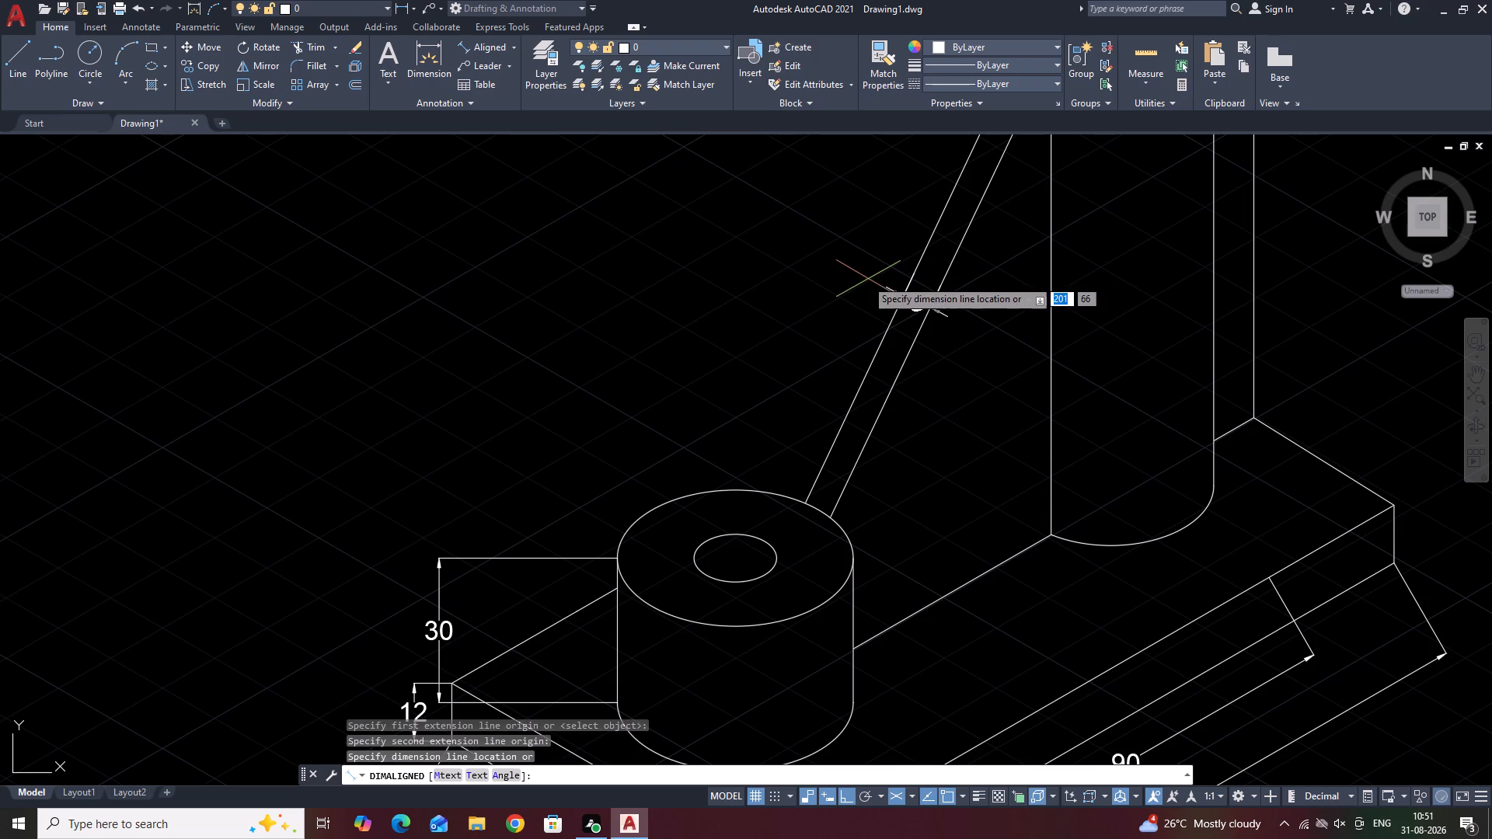
left_click(856, 279)
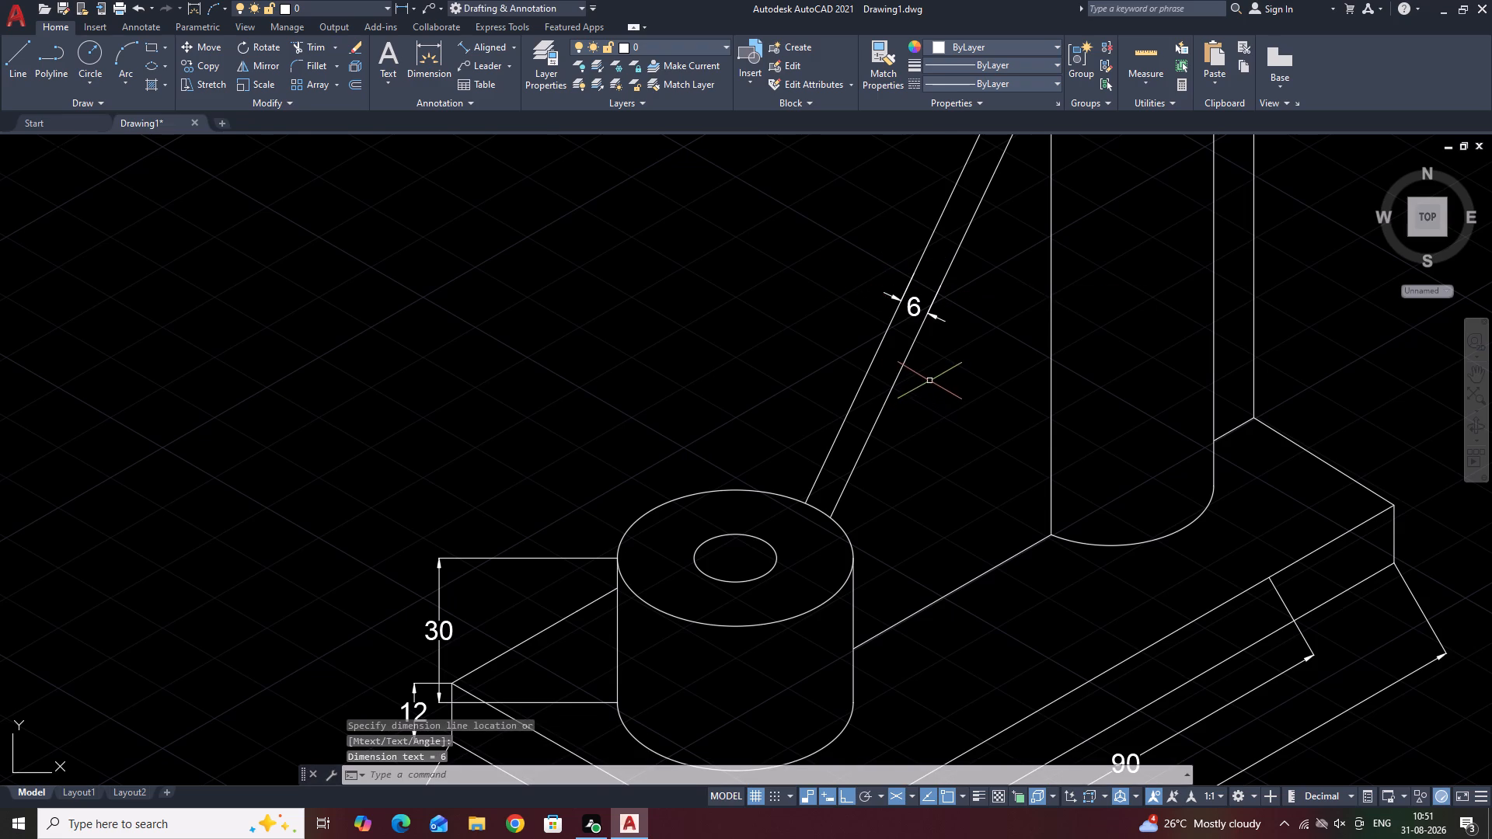
Add an aligned dimension to the rear web's short top edge, placed above it behind the tall cylinder.
scroll(934, 381, "down", 2)
middle_click_drag(954, 434, 698, 598)
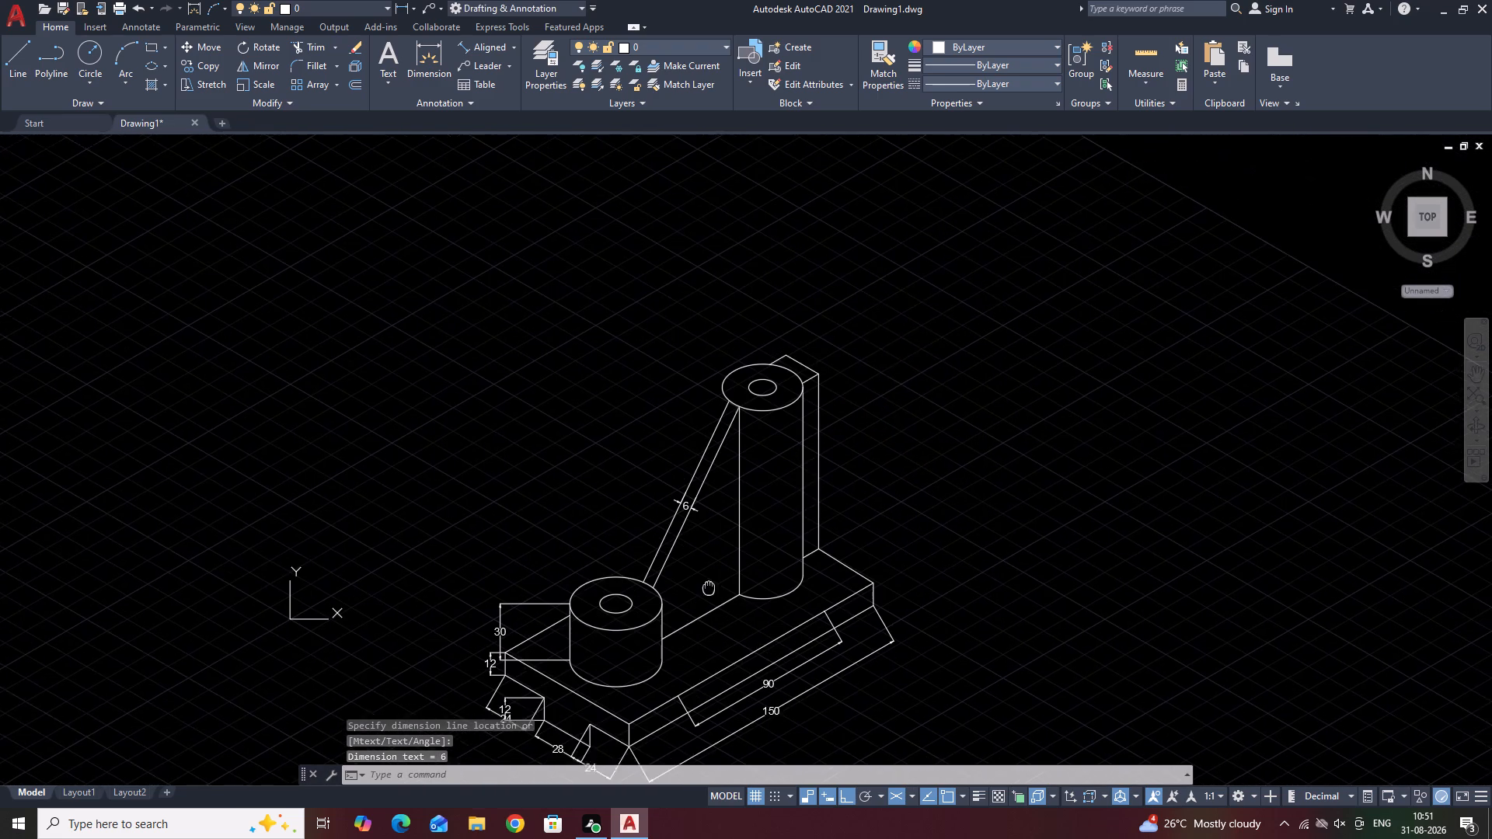
middle_click_drag(698, 598, 698, 591)
key("space")
key("space")
left_click(785, 369)
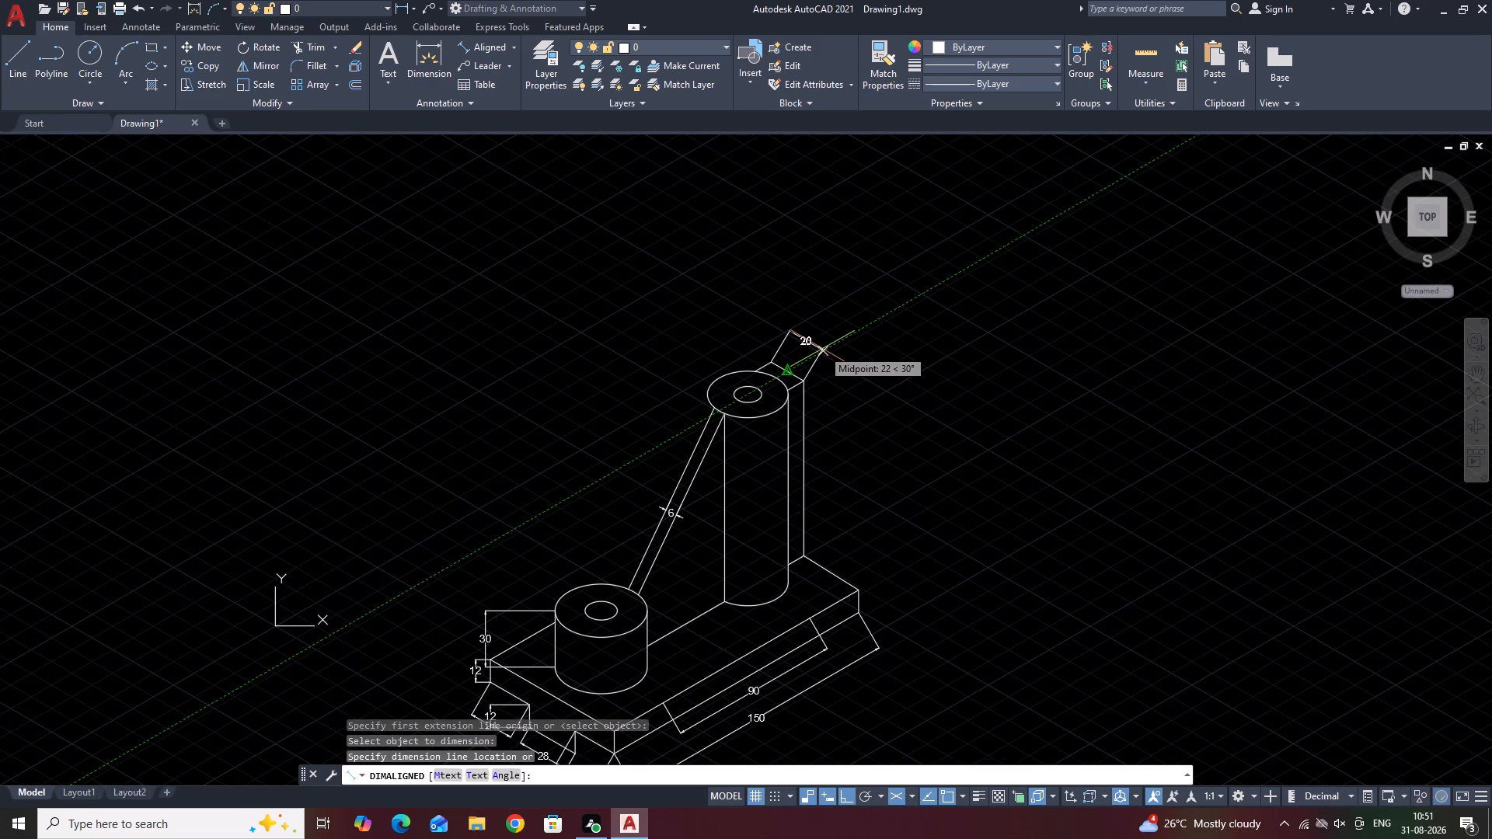
left_click(822, 349)
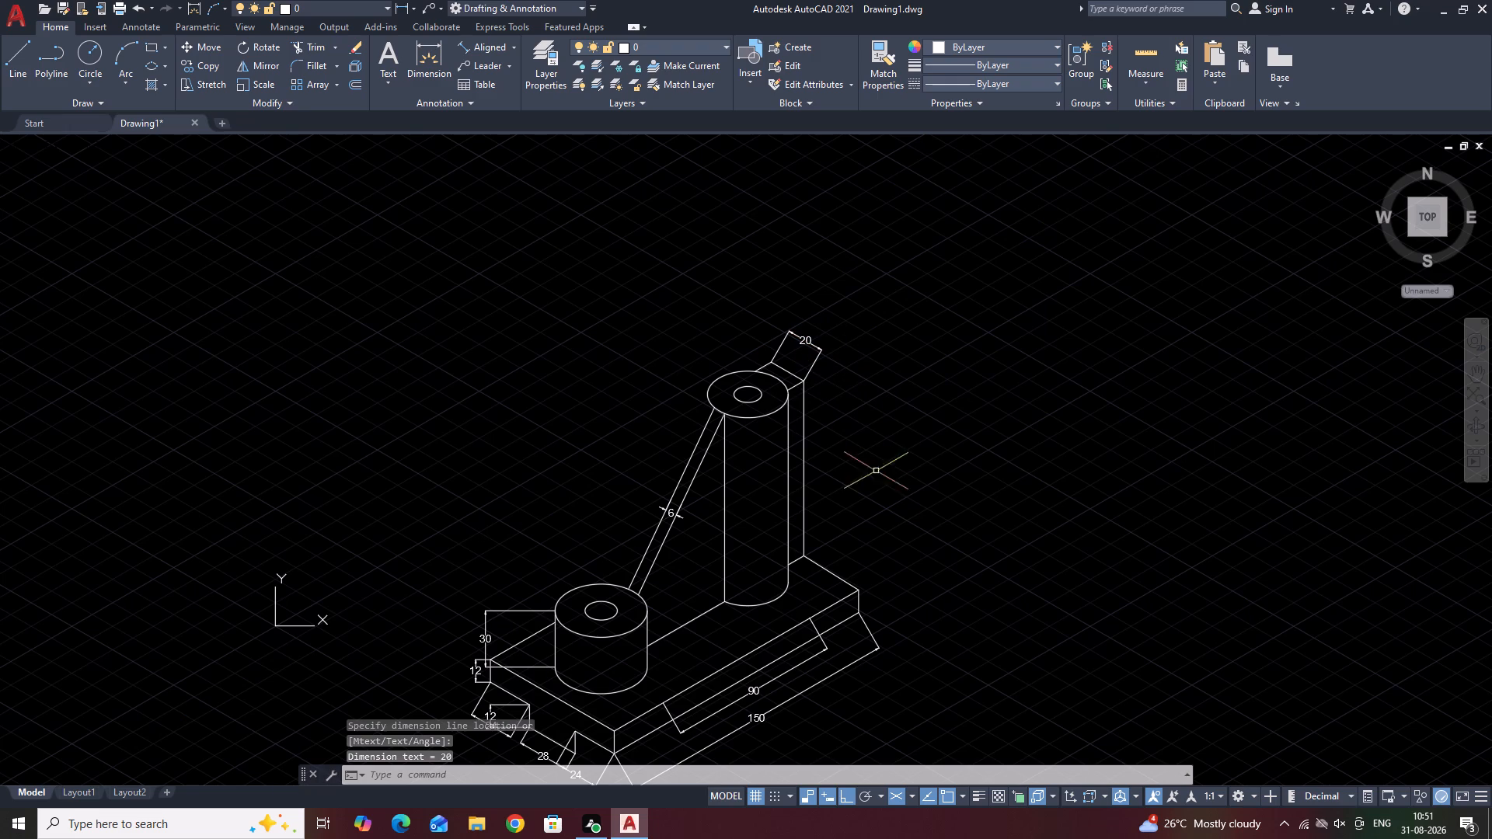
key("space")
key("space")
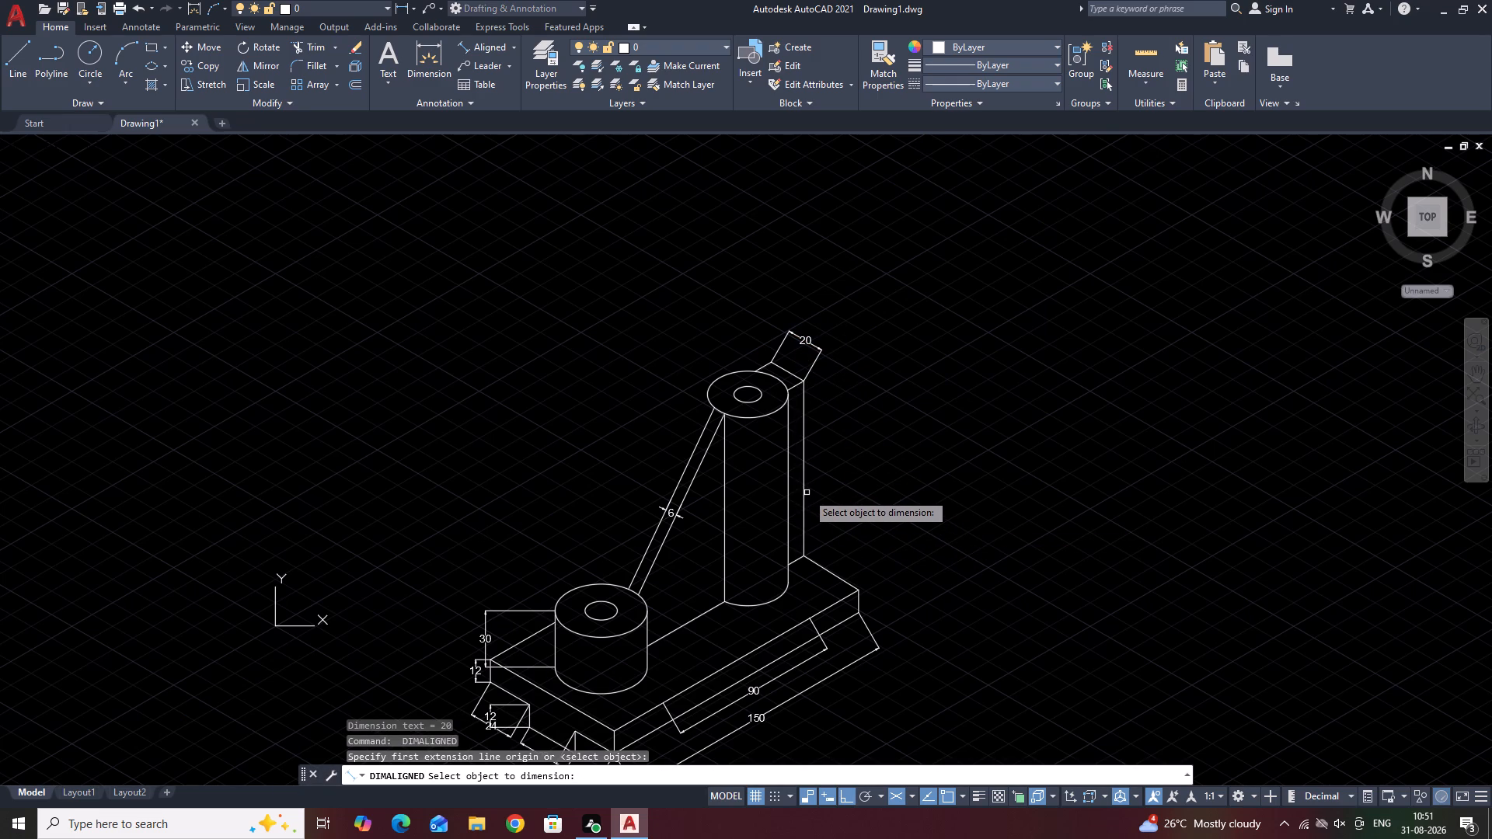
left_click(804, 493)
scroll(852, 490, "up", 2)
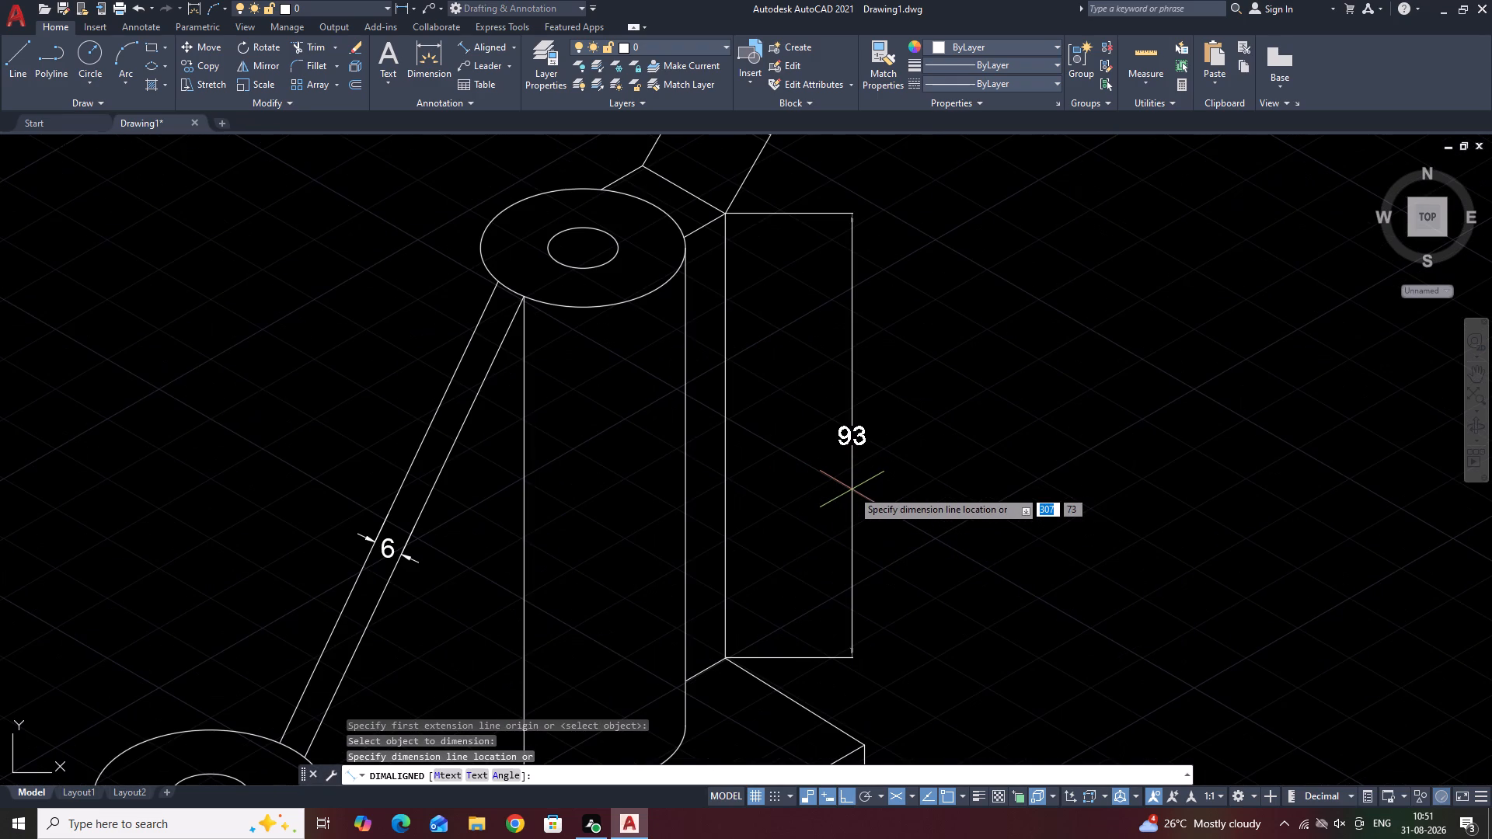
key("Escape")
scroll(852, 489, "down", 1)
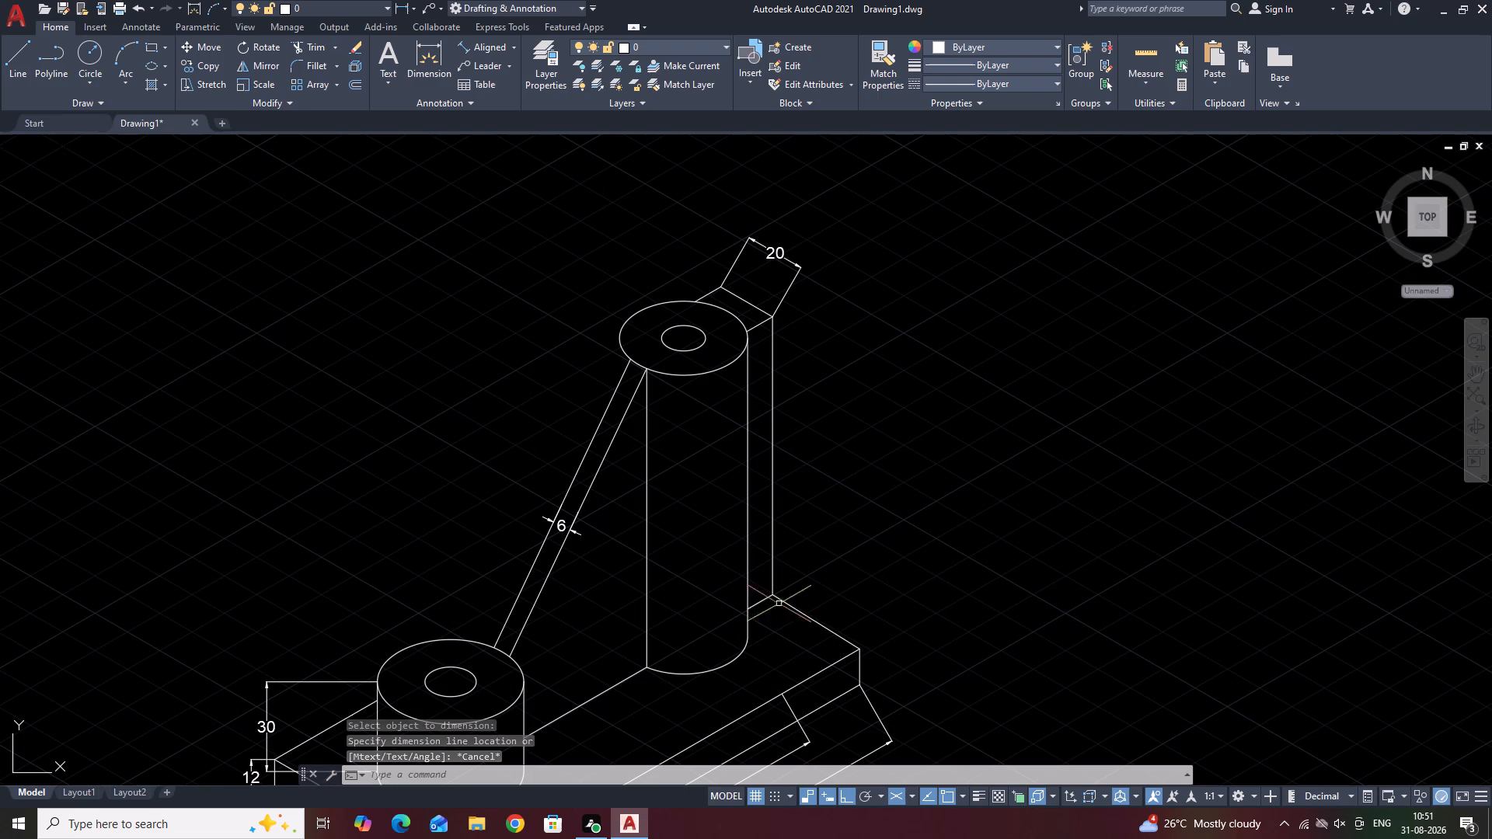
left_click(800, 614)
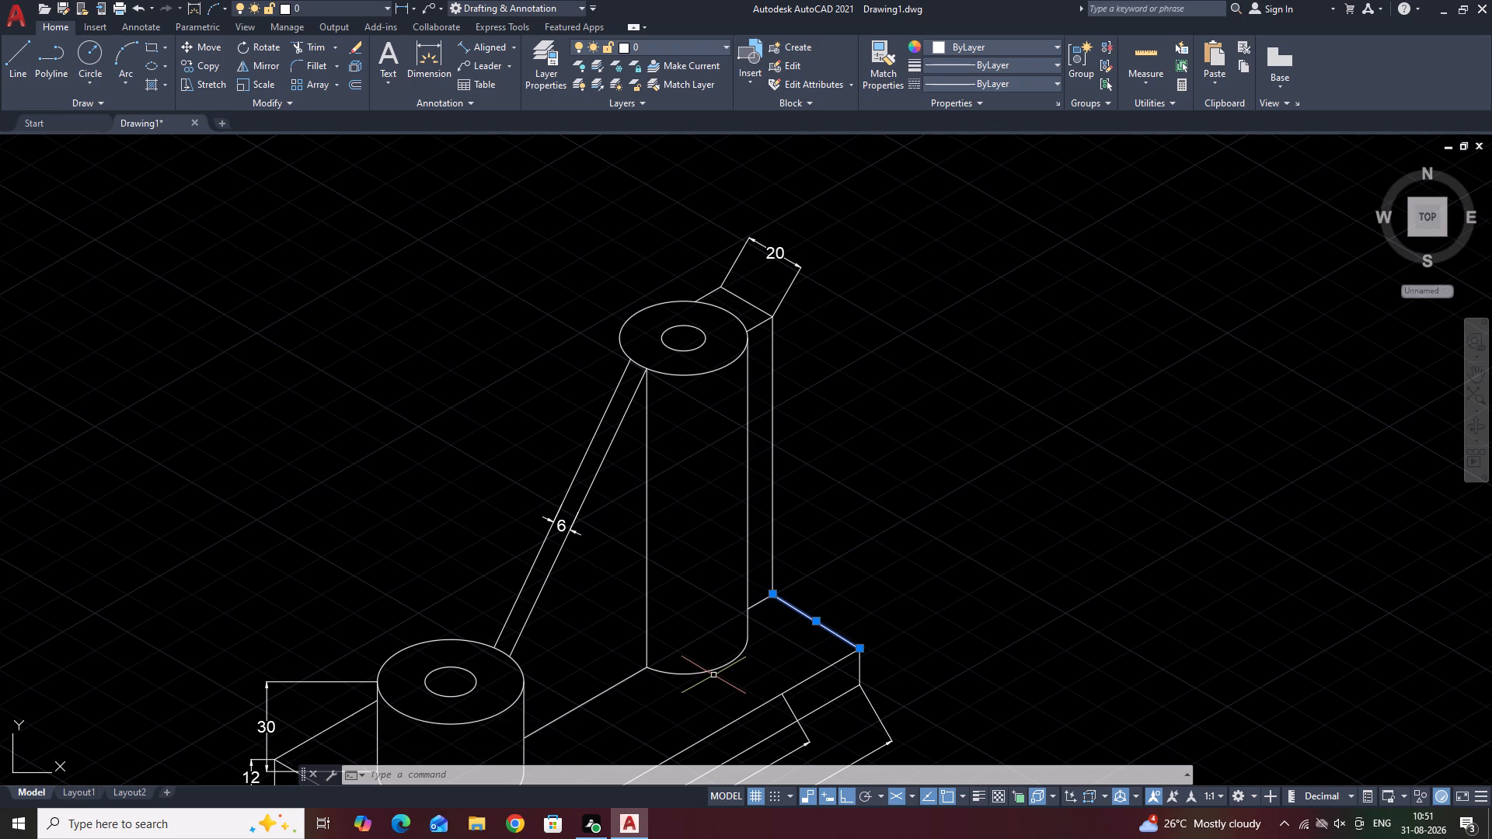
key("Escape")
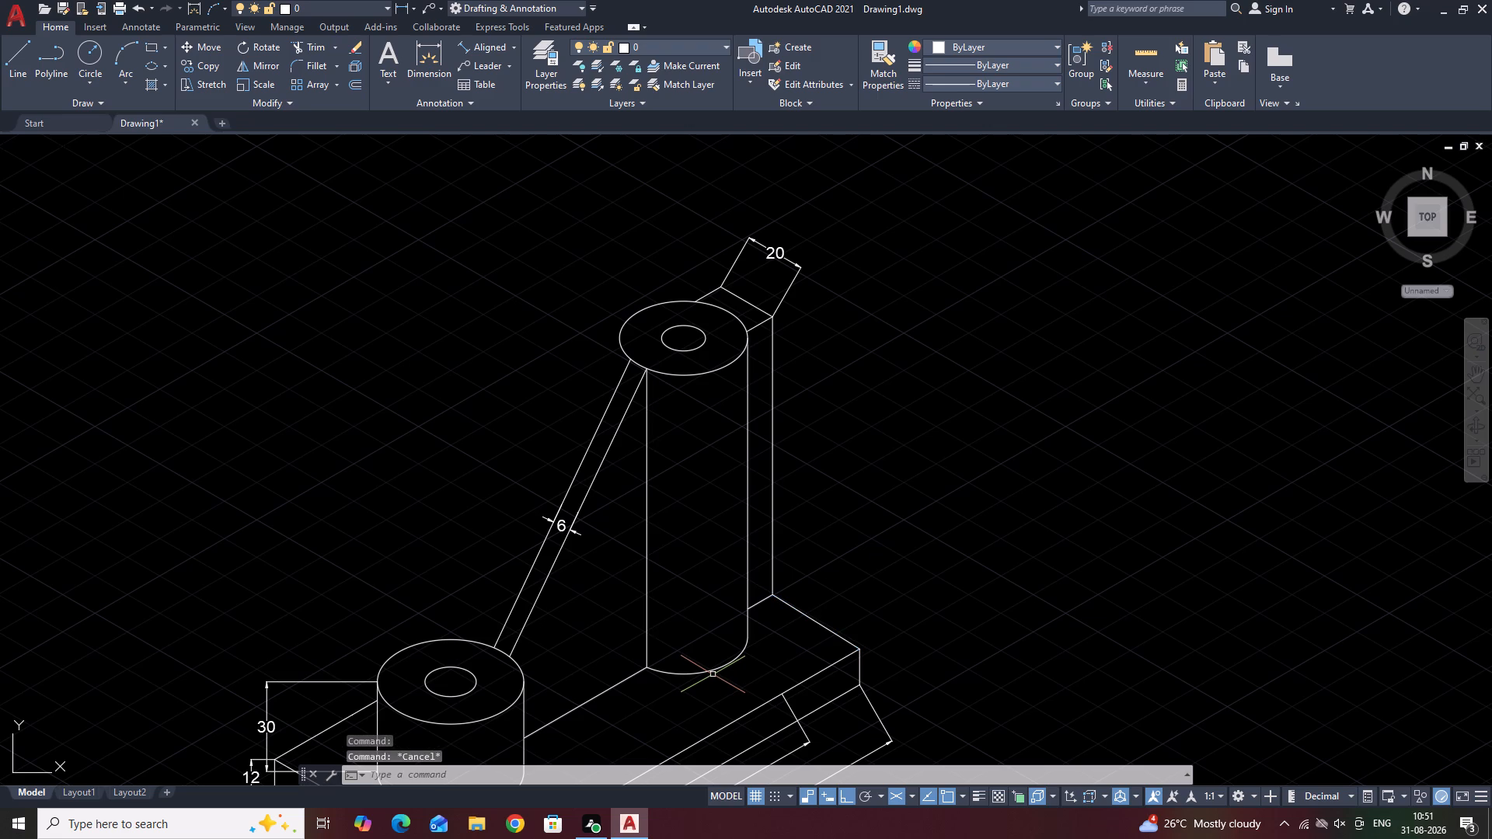
Erase the plate's top edge behind the tall cylinder and redraw it as a line from the plate corner to the web's foot.
left_click(831, 634)
right_click(831, 634)
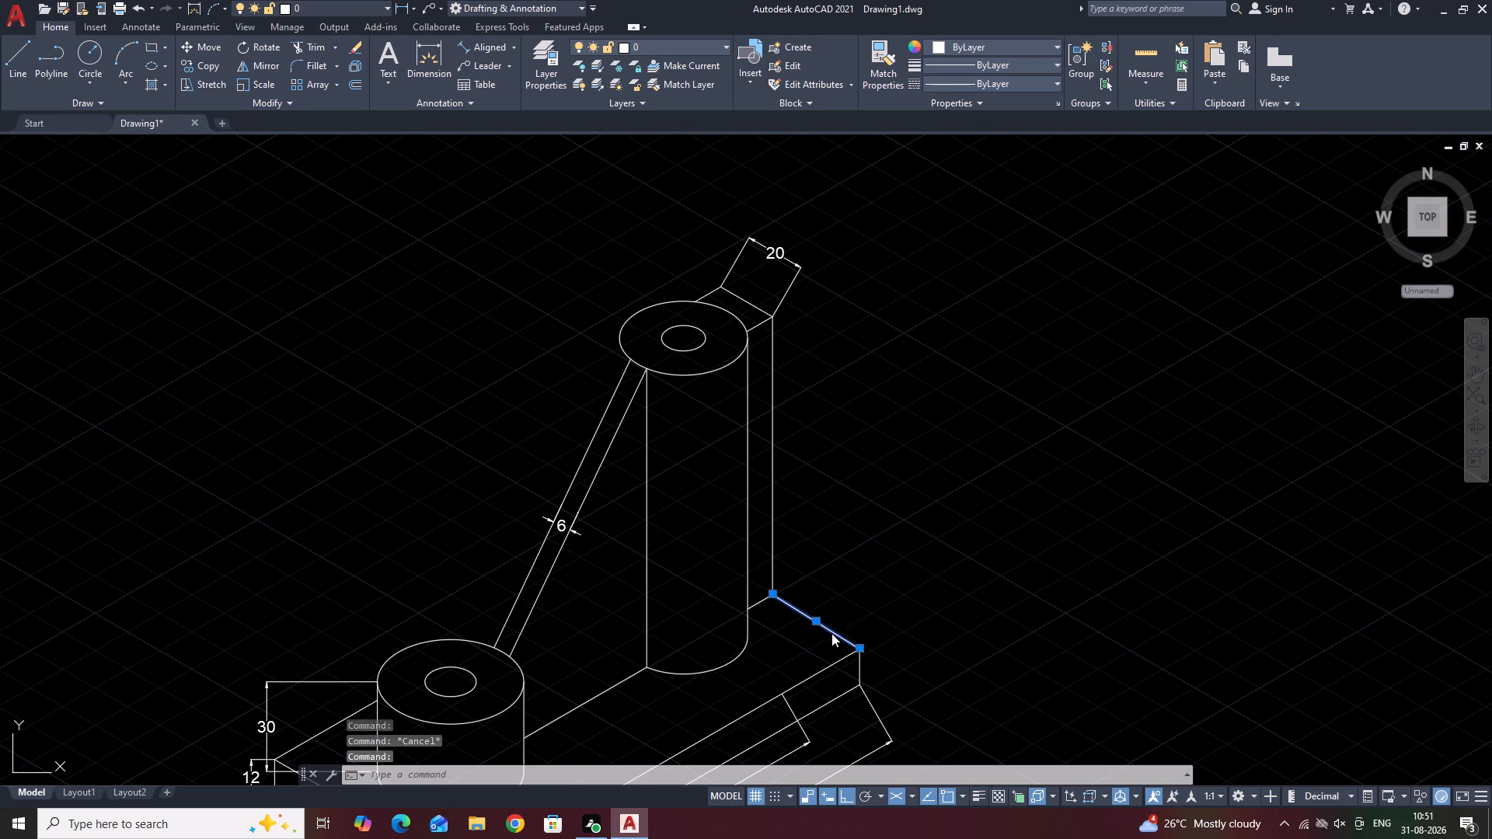
left_click(878, 354)
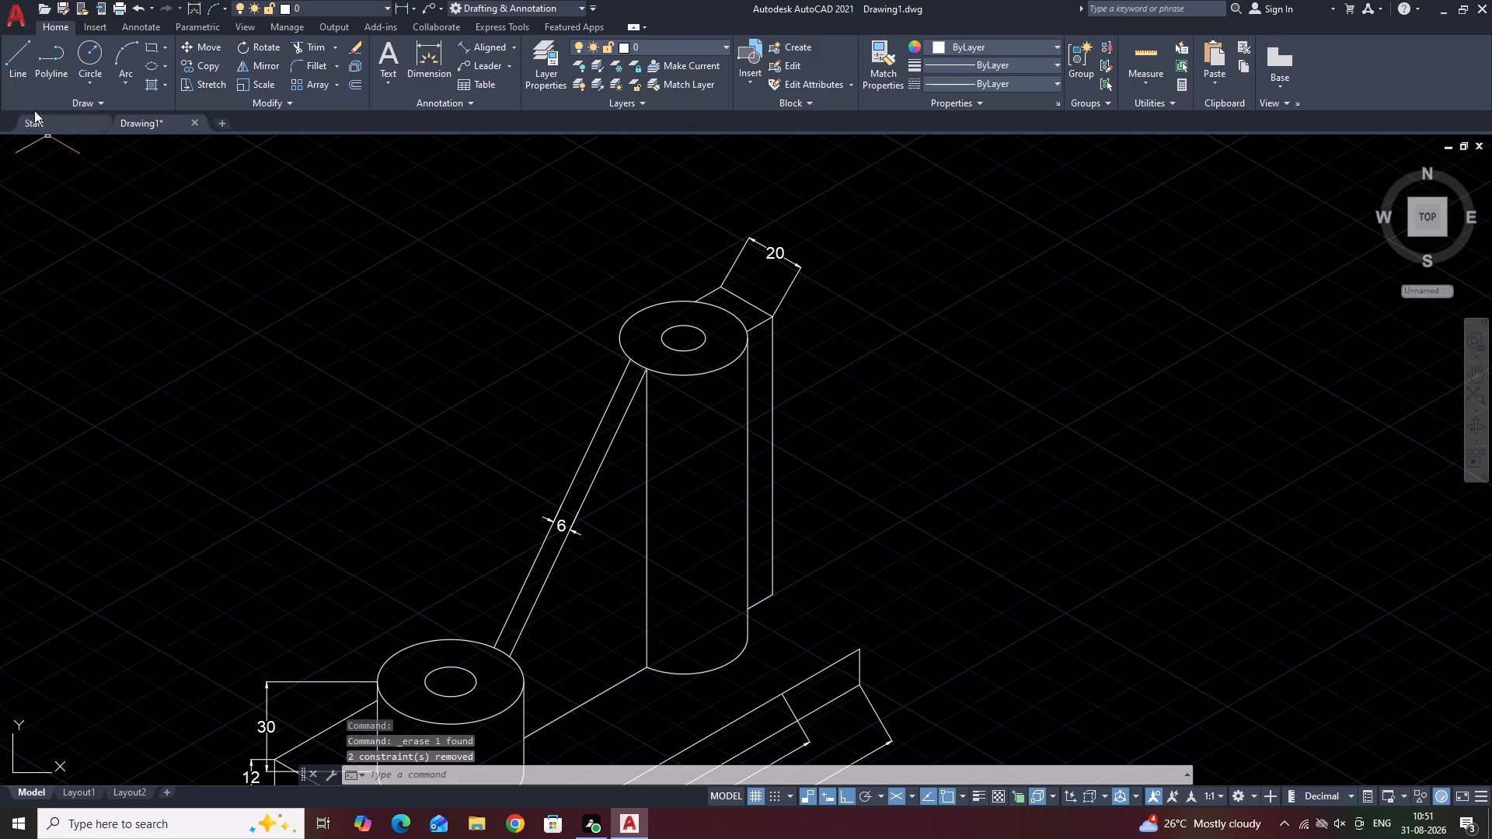
left_click(7, 54)
scroll(801, 646, "up", 1)
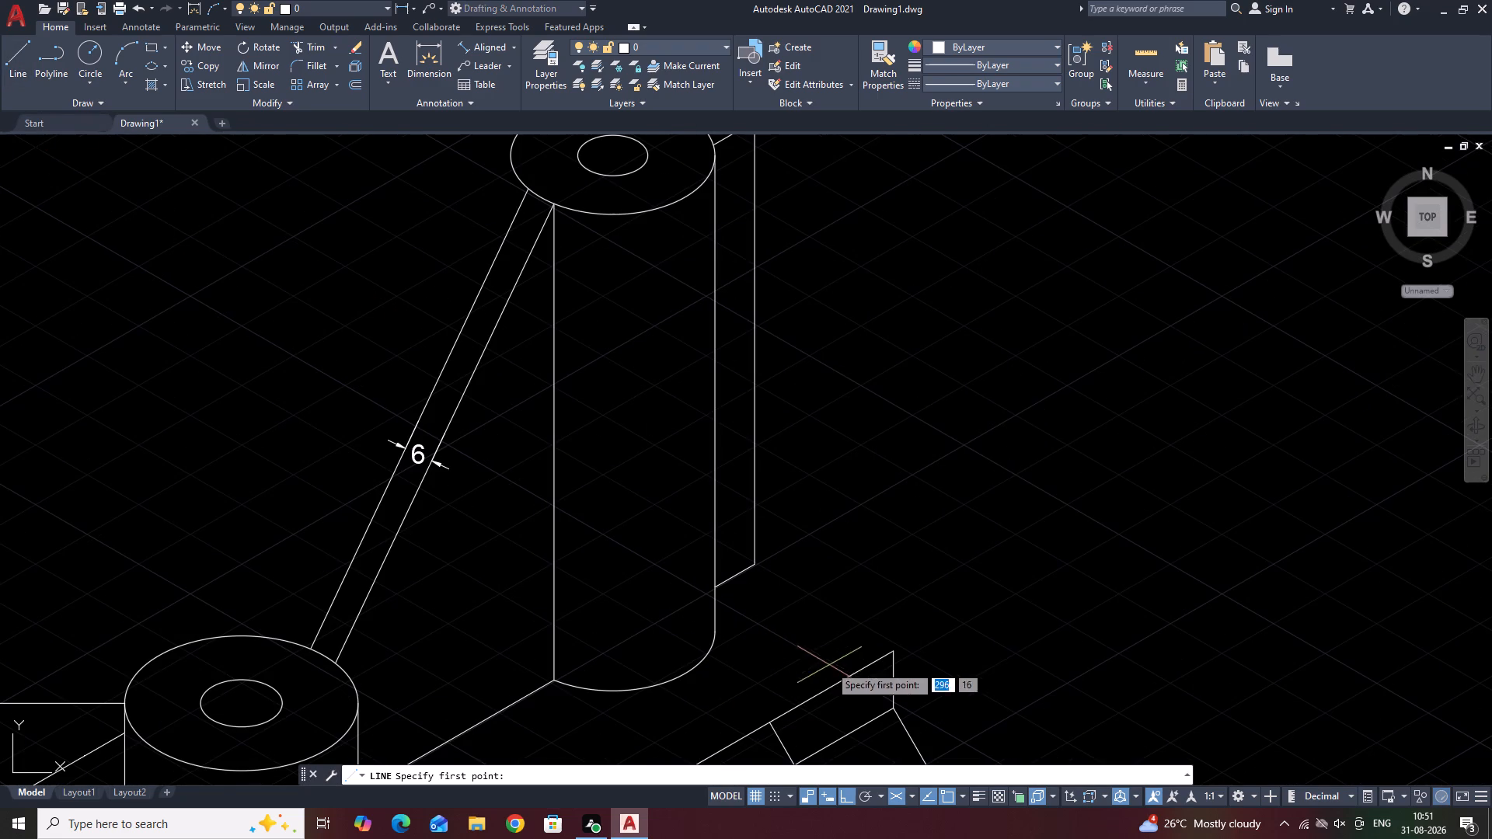
left_click(895, 651)
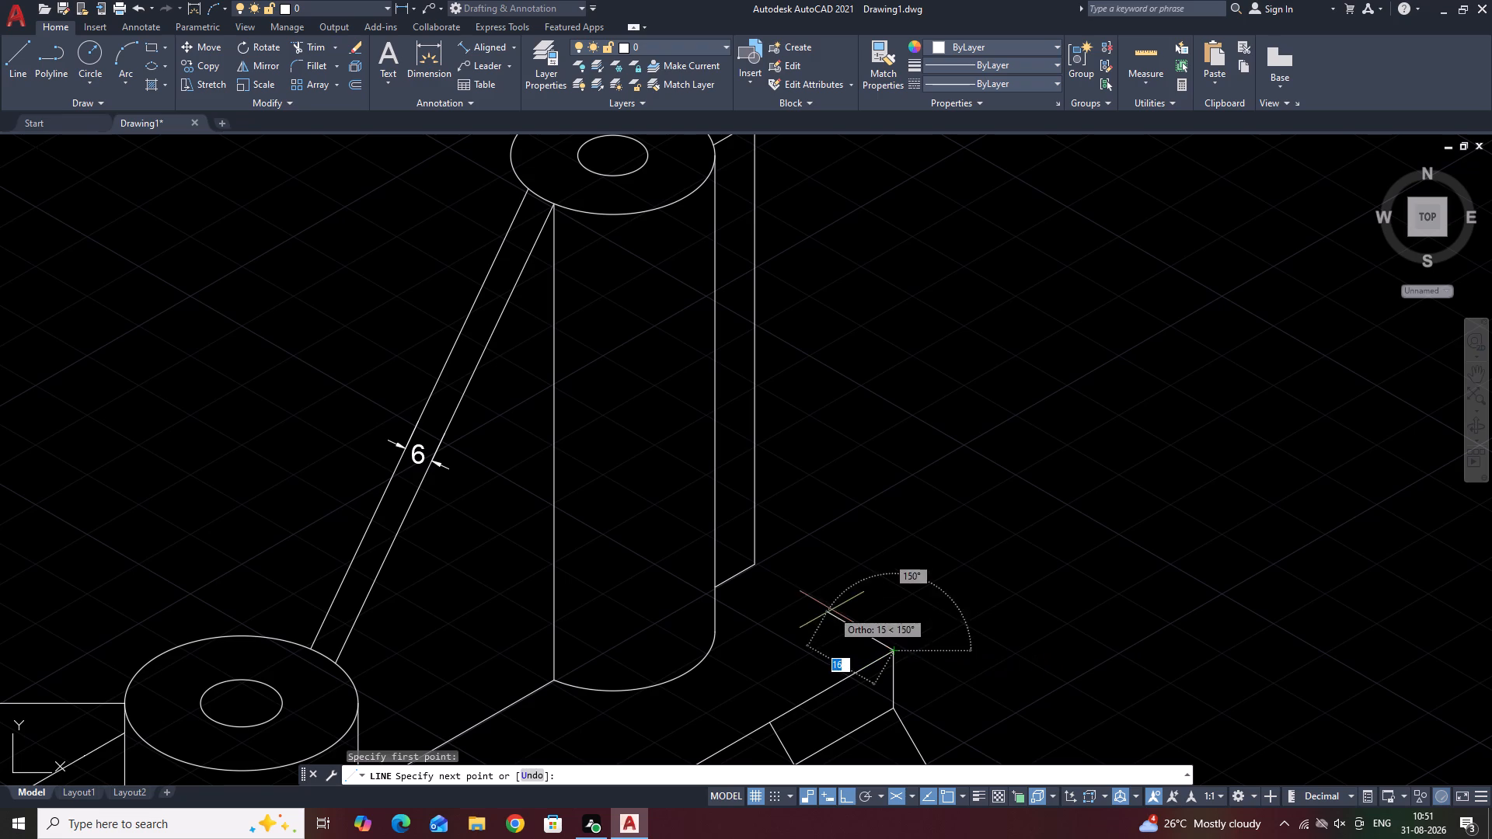
left_click(754, 563)
key("space")
scroll(818, 508, "down", 2)
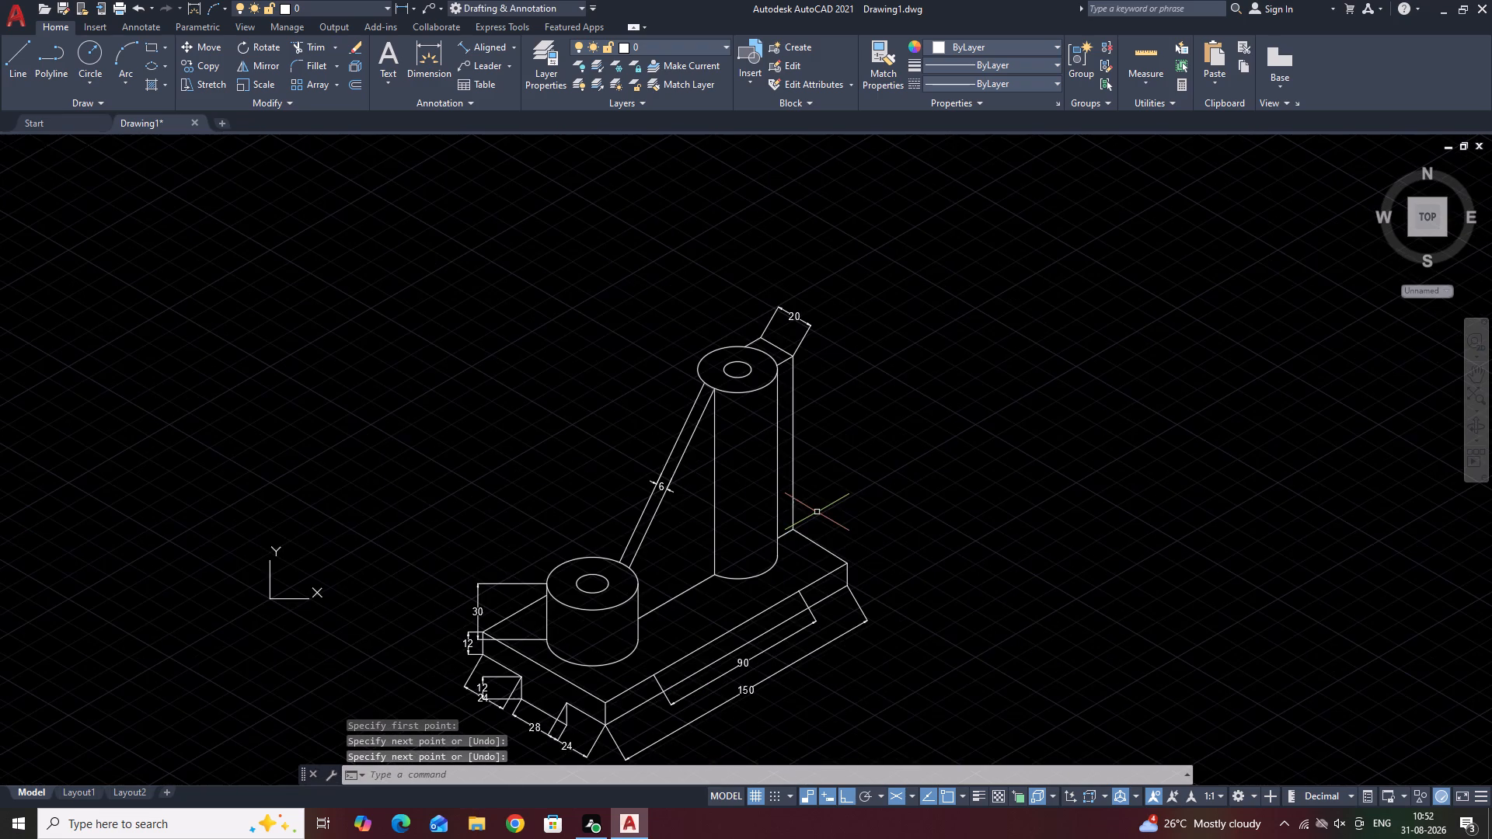
Add an aligned dimension to the rear web's outer vertical edge, placed outside the web.
middle_click_drag(817, 511, 900, 475)
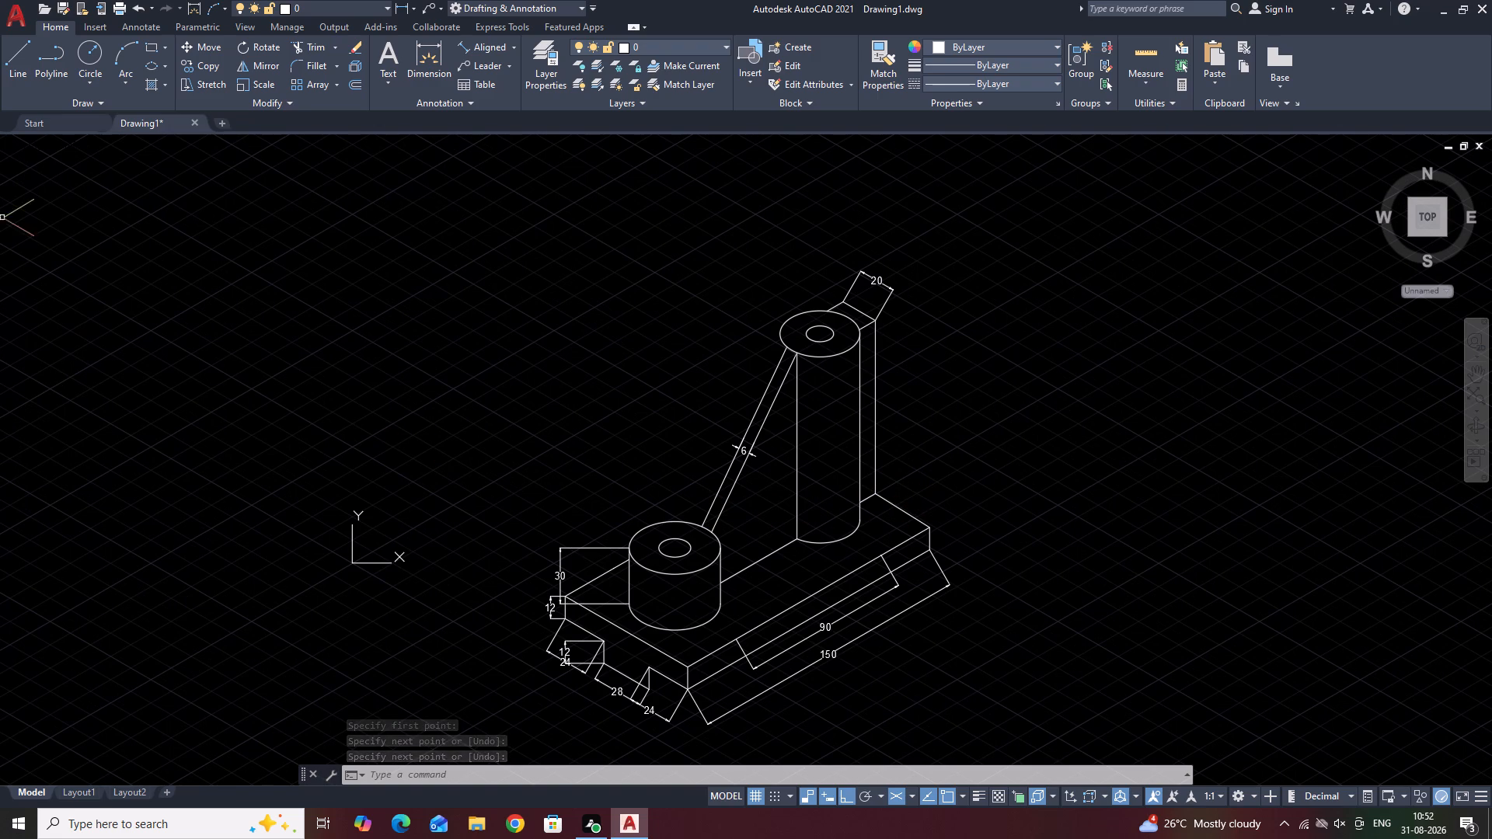
left_click(489, 48)
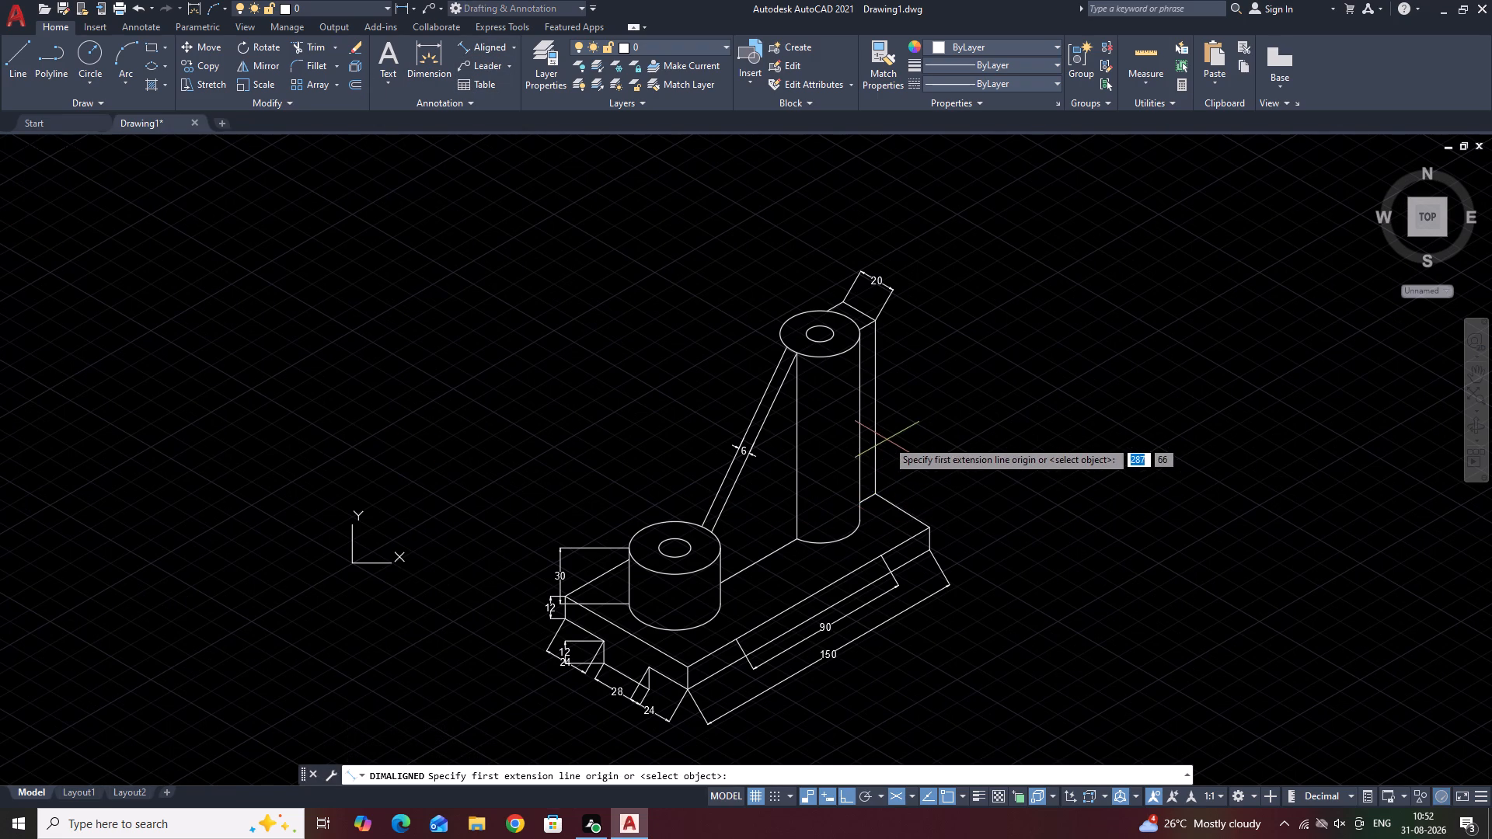
key("space")
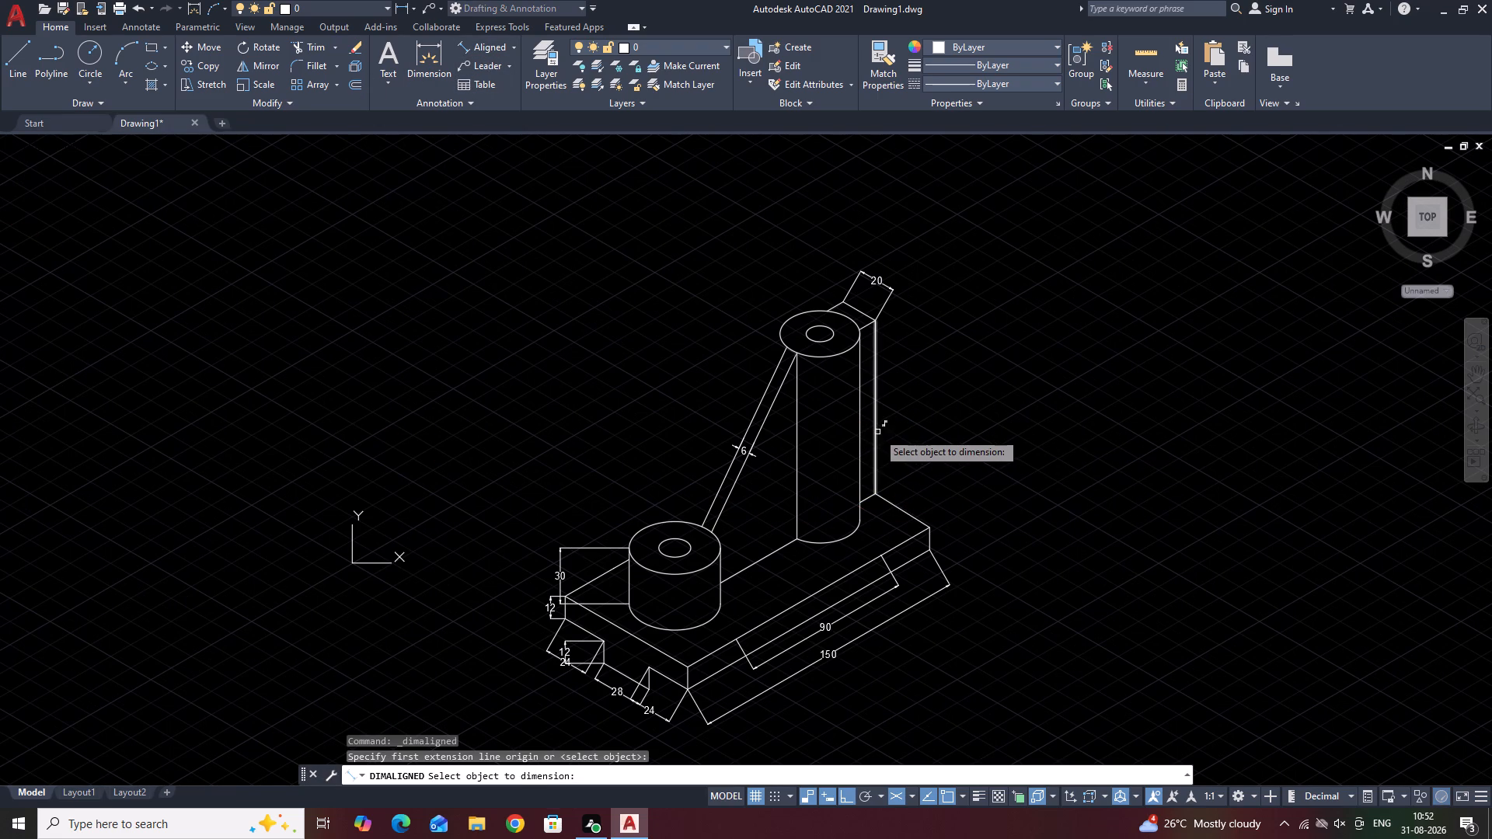
left_click(877, 432)
left_click(915, 426)
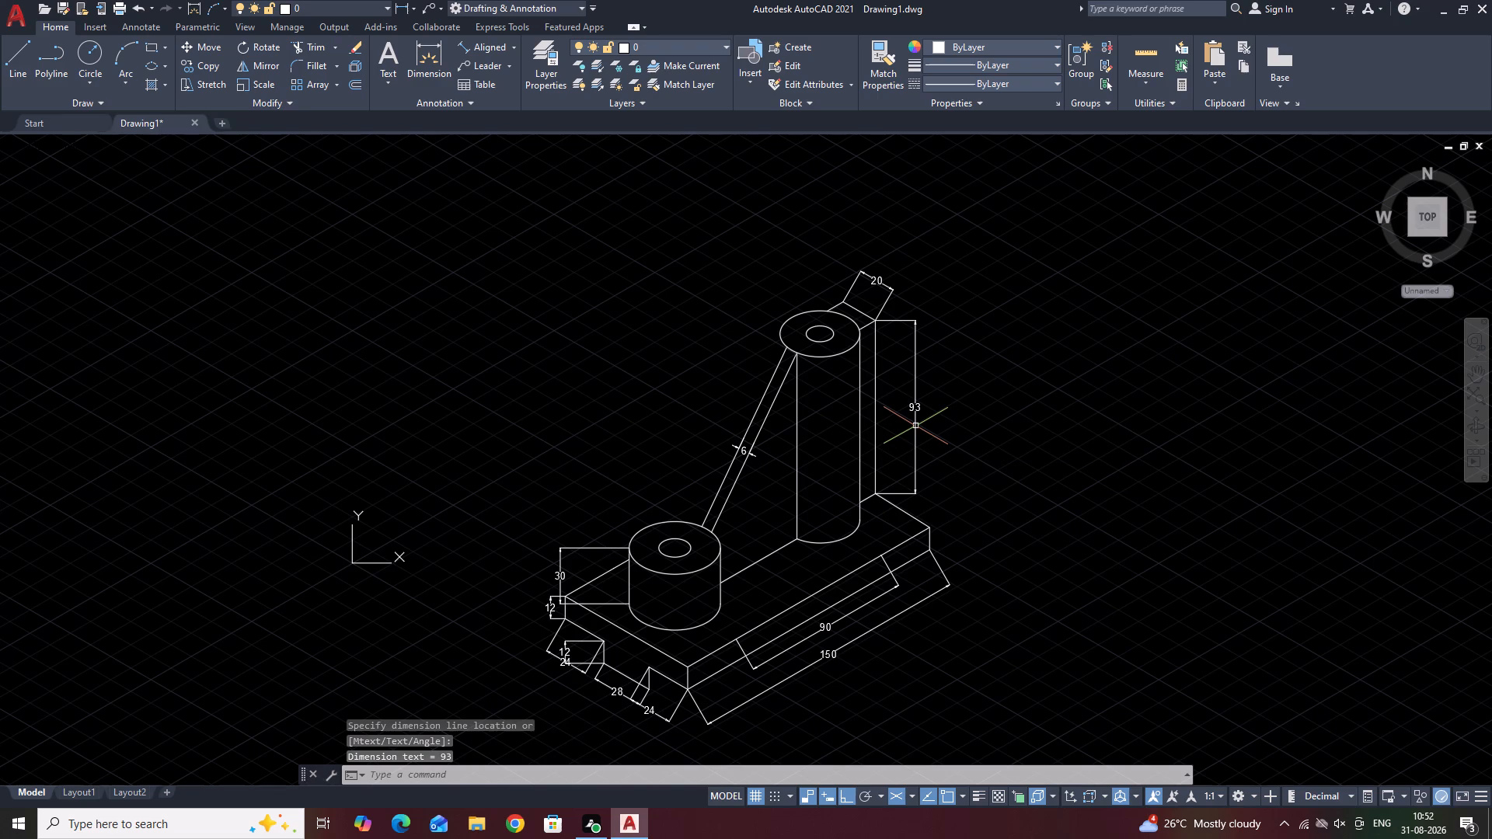
Override the text of the rear web's vertical dimension with 90.
scroll(919, 423, "up", 1)
left_click(912, 399)
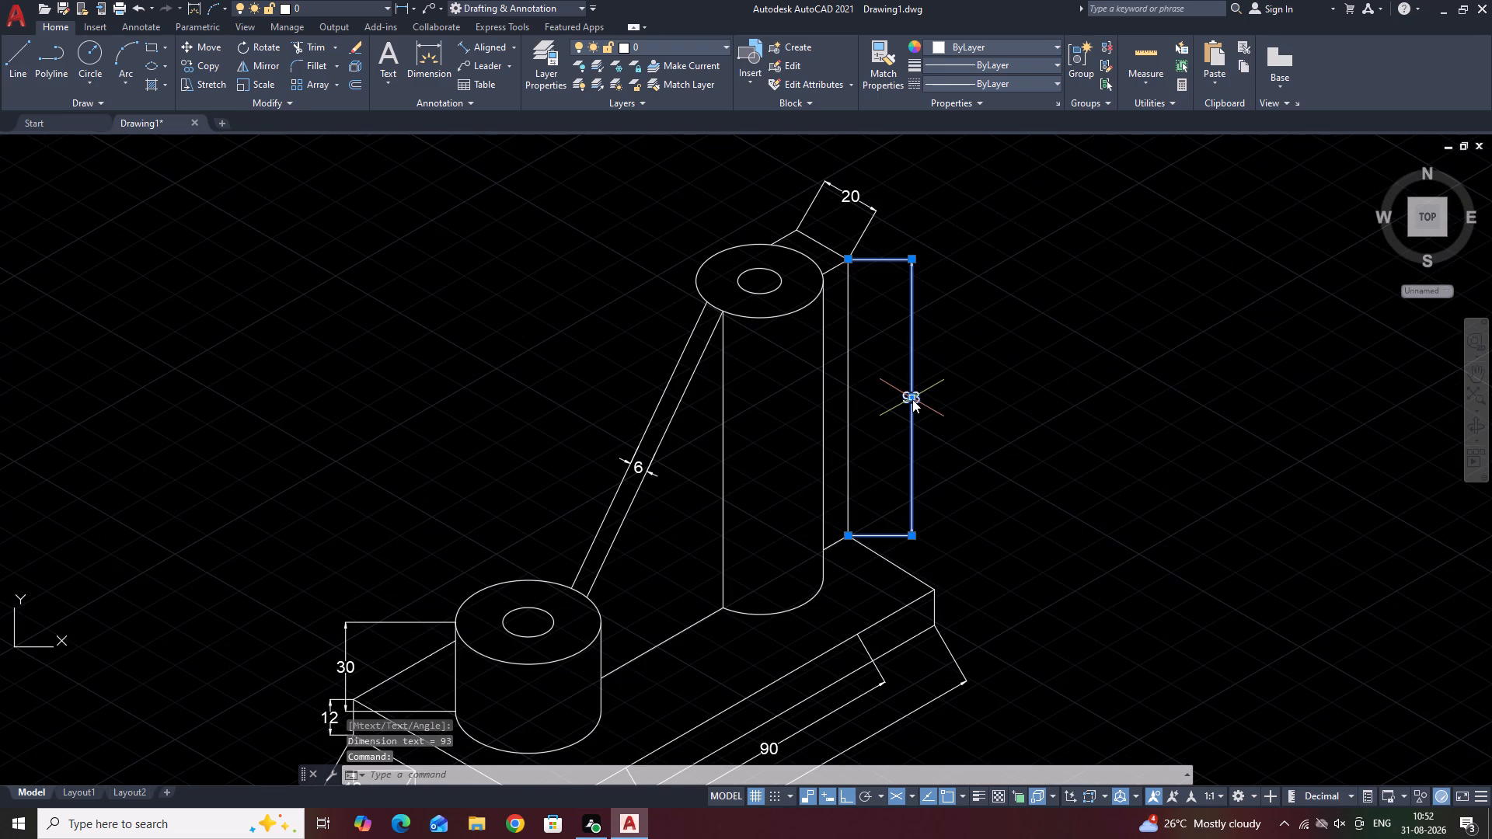
left_click(912, 399)
double_click(912, 399)
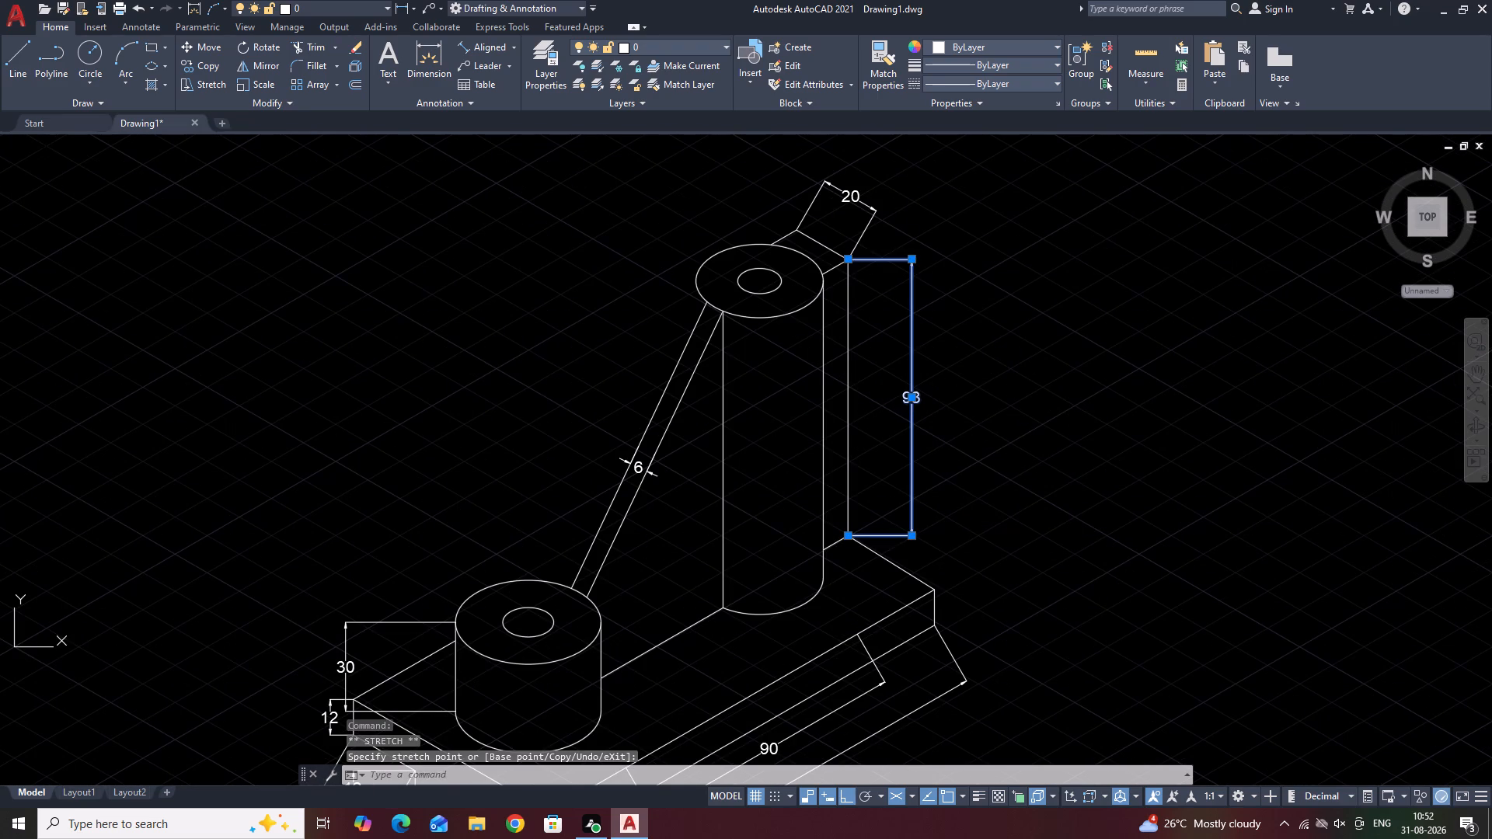
double_click(912, 399)
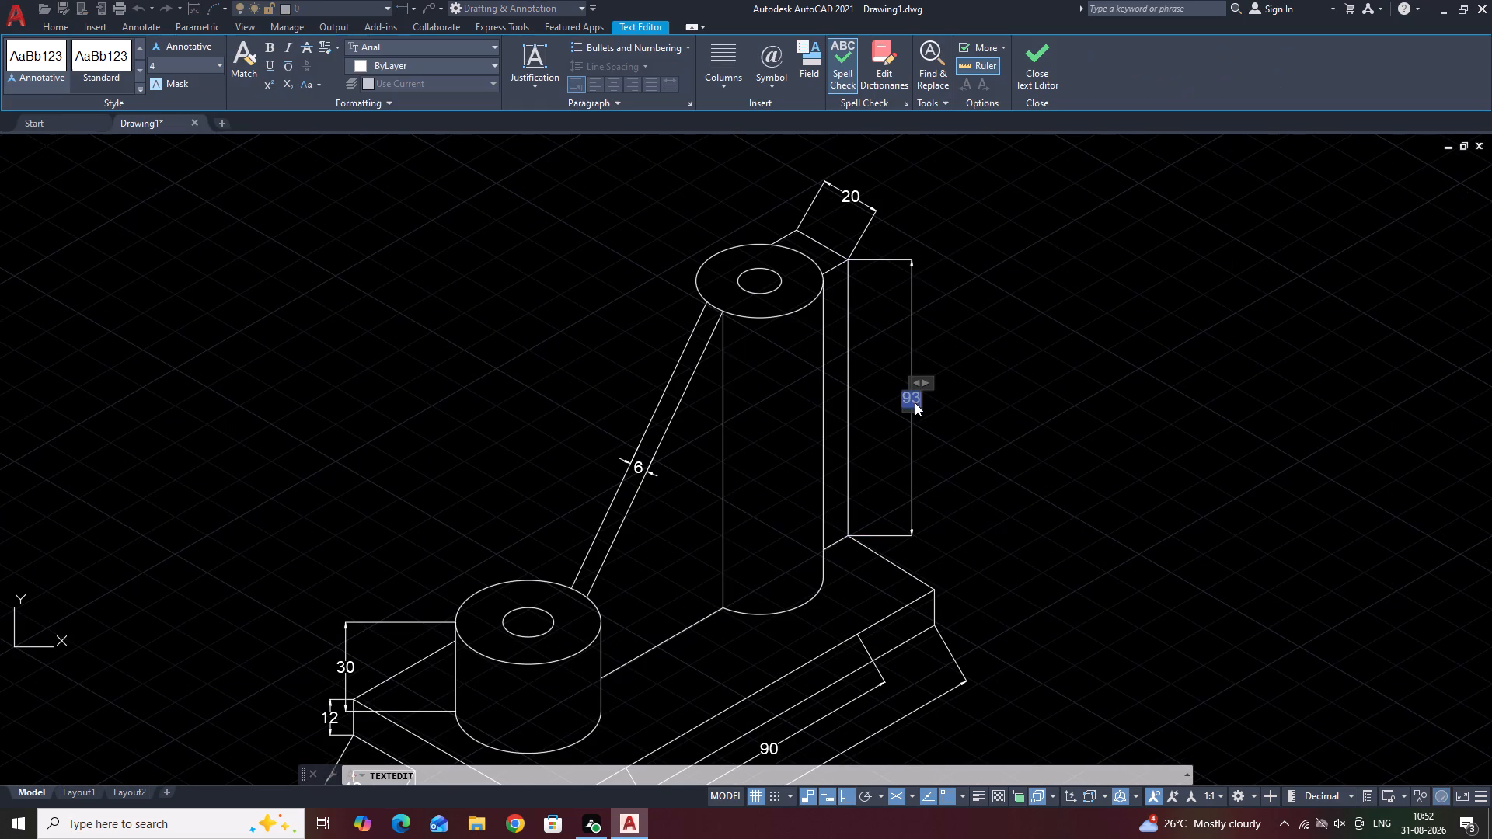
key("BackSpace")
type("90")
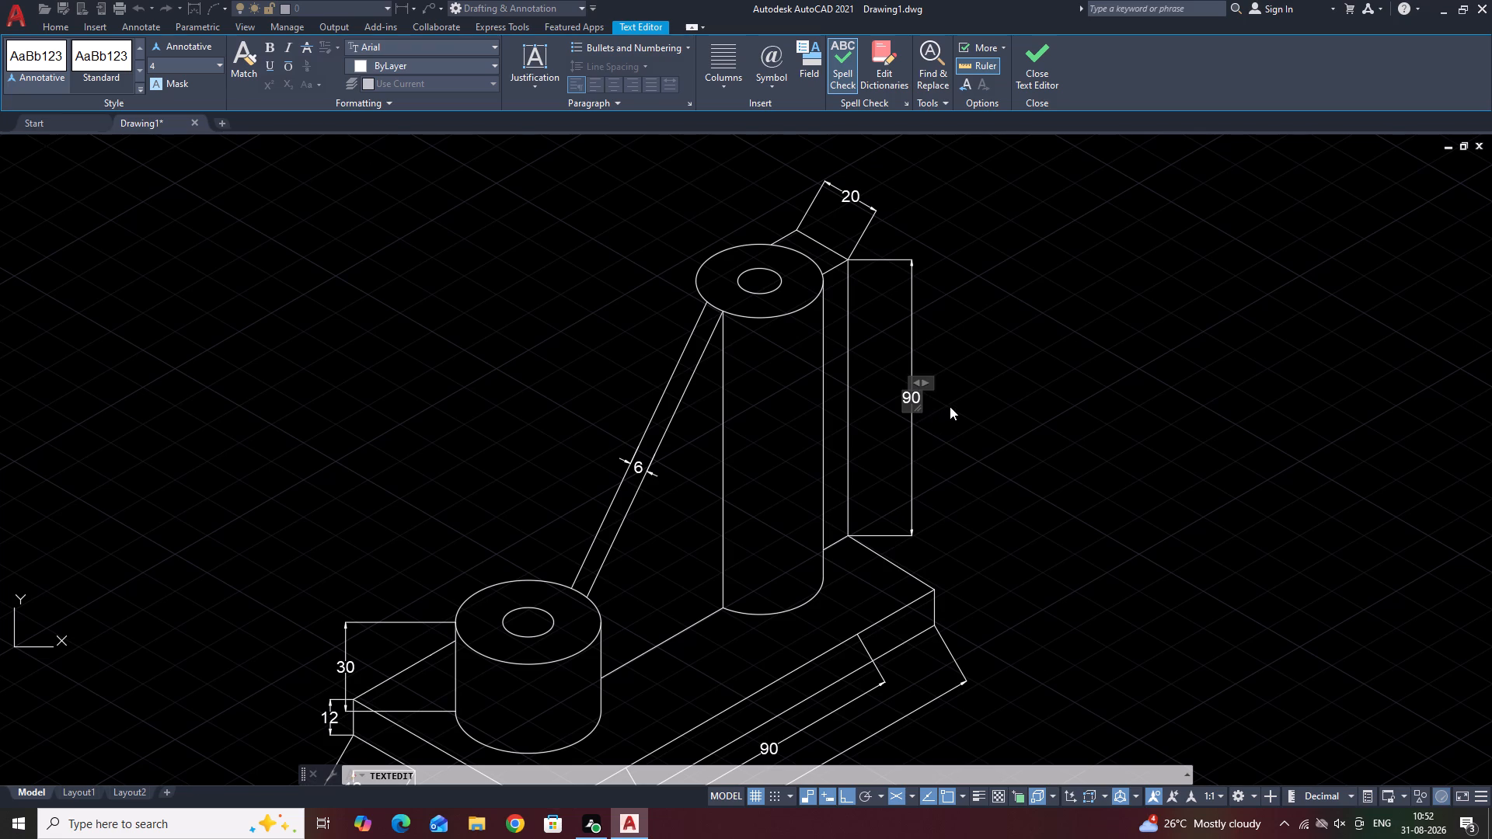
left_click(950, 406)
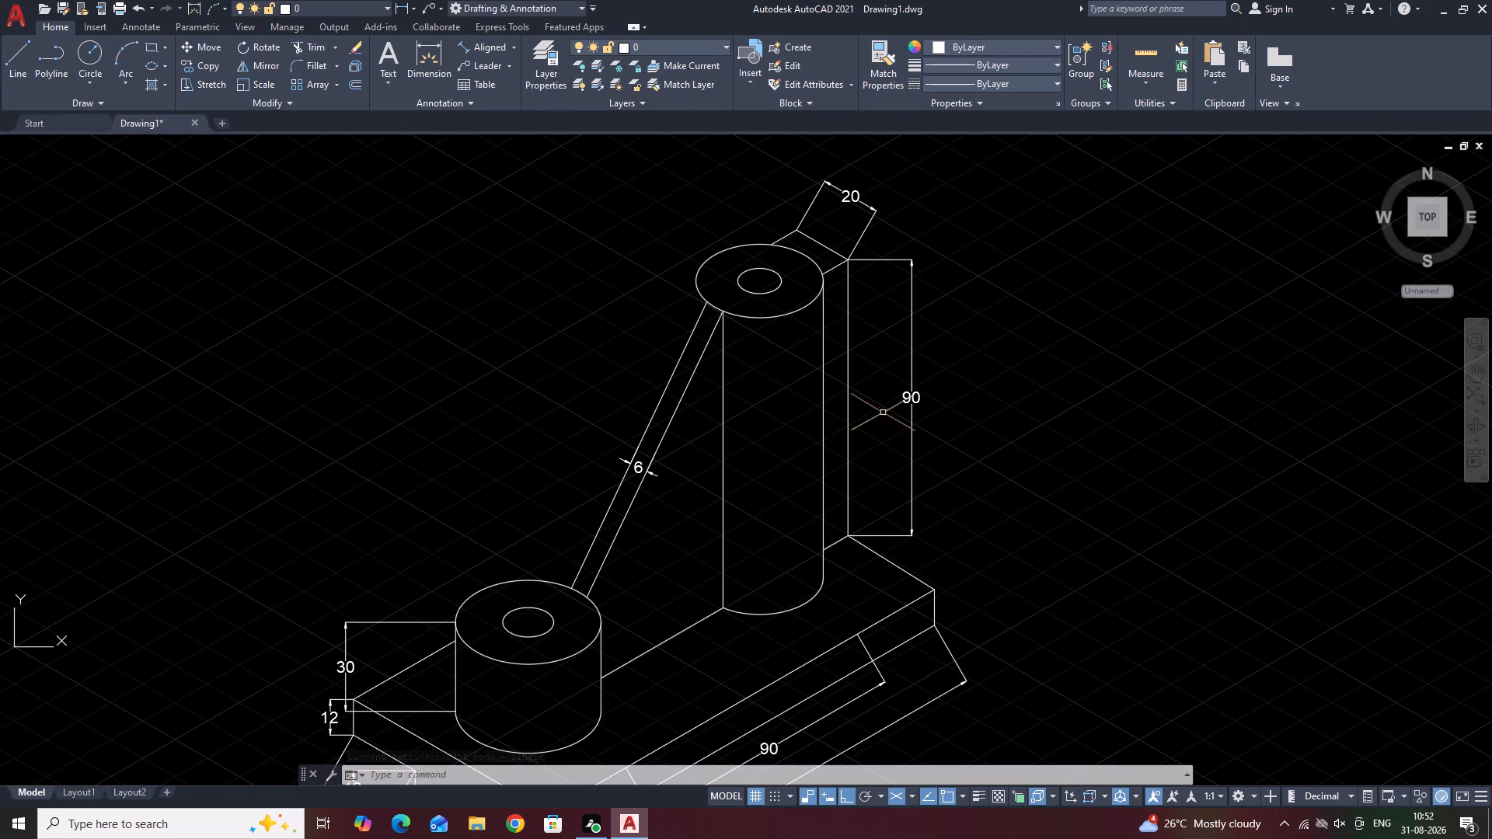
Add a leader from the tall cylinder's hole along the left isoplane's 150° direction, labelled R6 with text height 4.
left_click(488, 67)
middle_click_drag(685, 186, 685, 186)
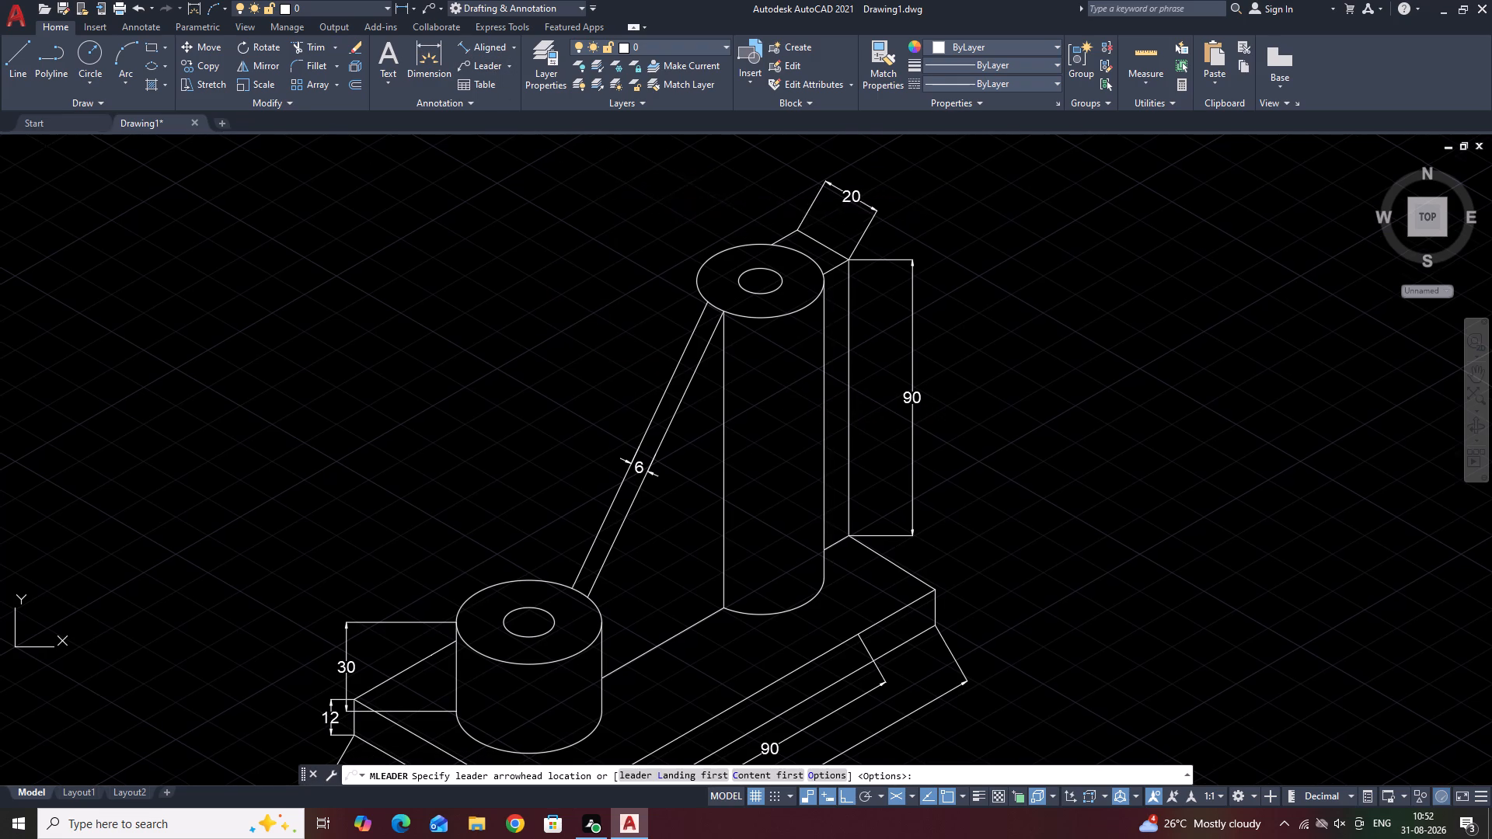
middle_click_drag(685, 186, 656, 335)
scroll(657, 338, "up", 1)
left_click(769, 463)
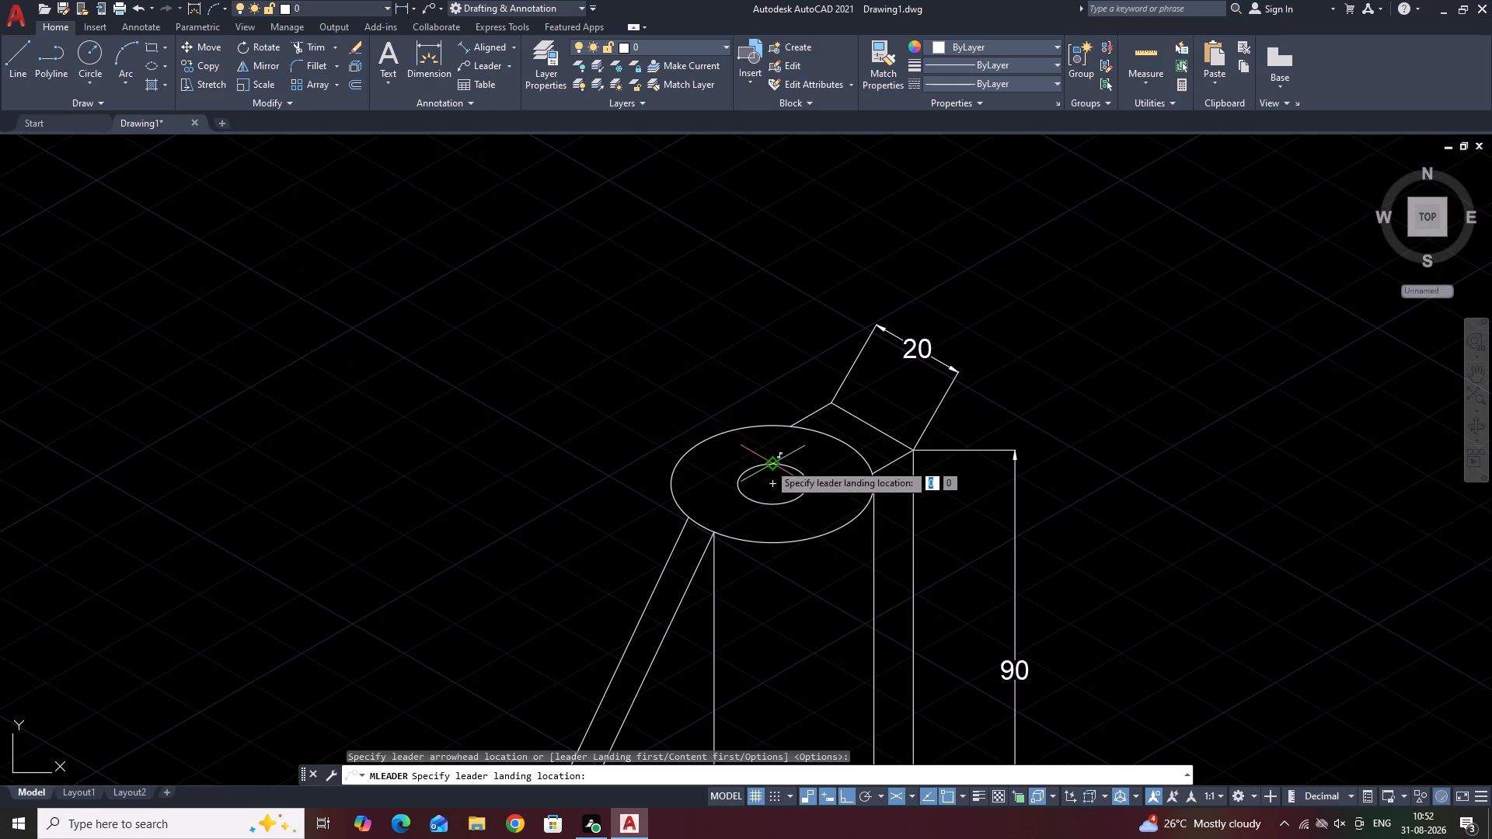
key("F5")
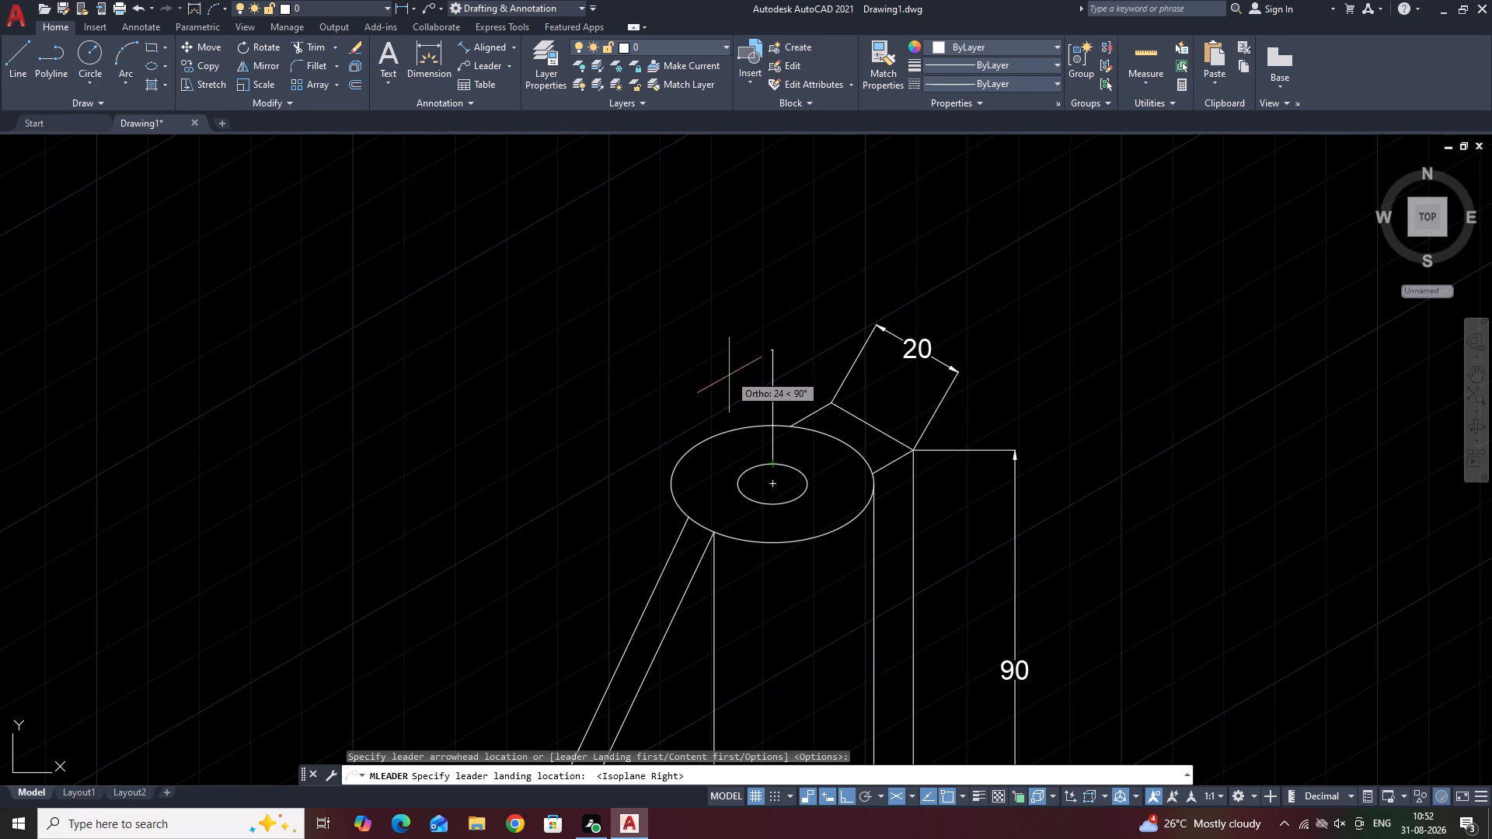
key("F5")
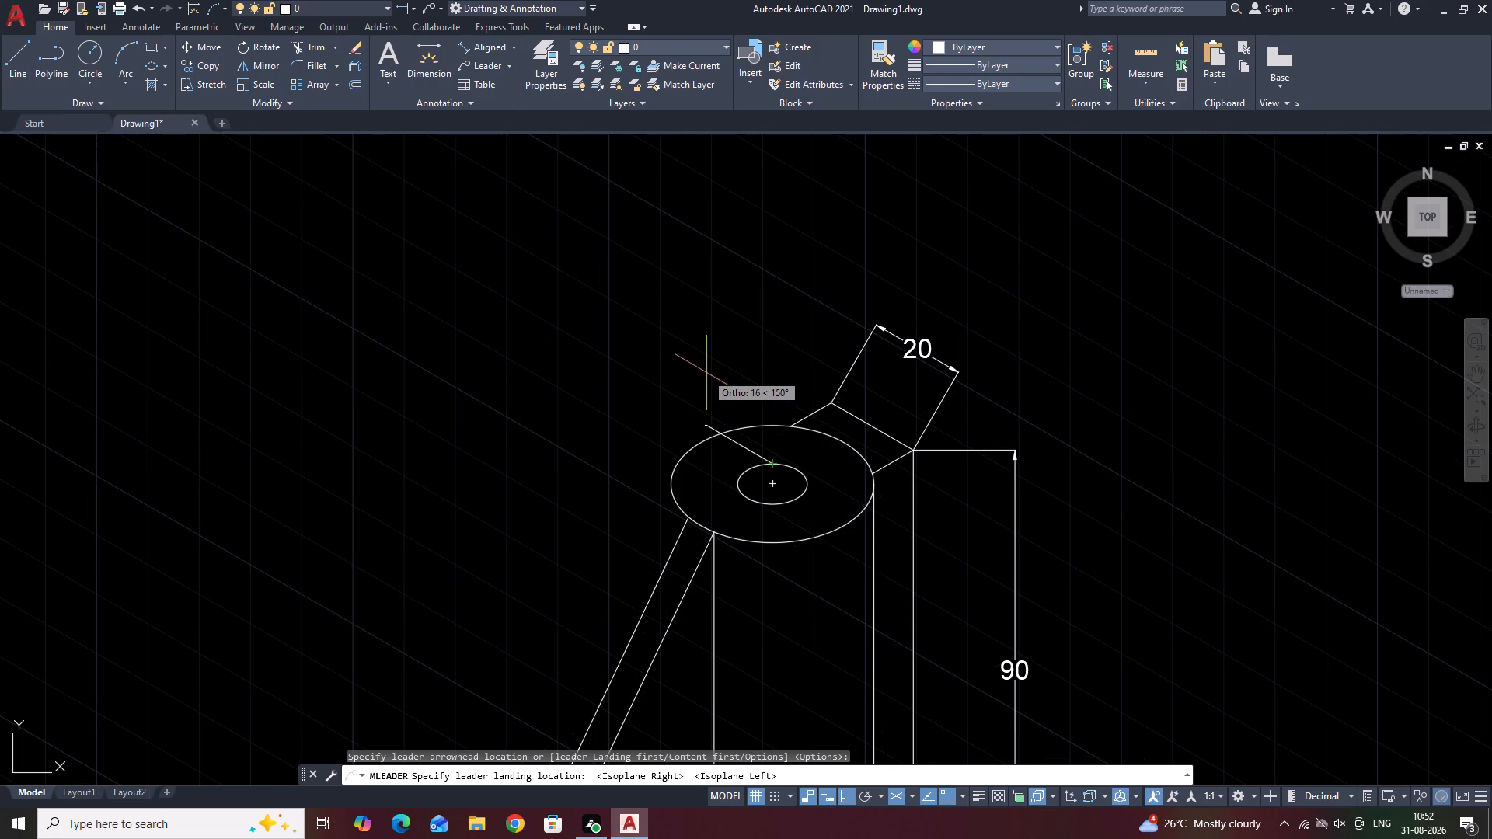
left_click(690, 358)
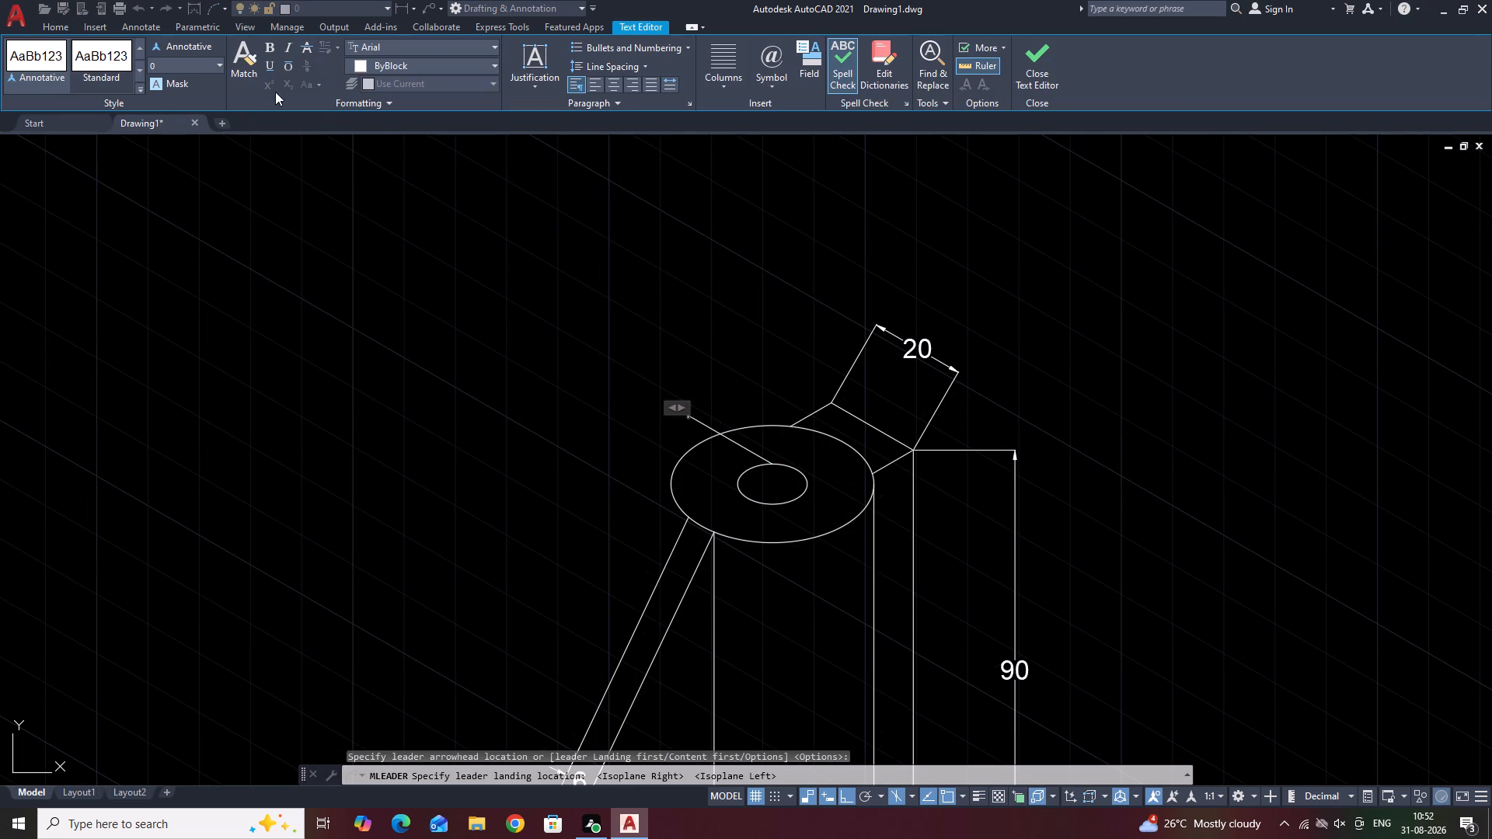
left_click(217, 61)
left_click(217, 61)
left_click(217, 61)
left_click(205, 93)
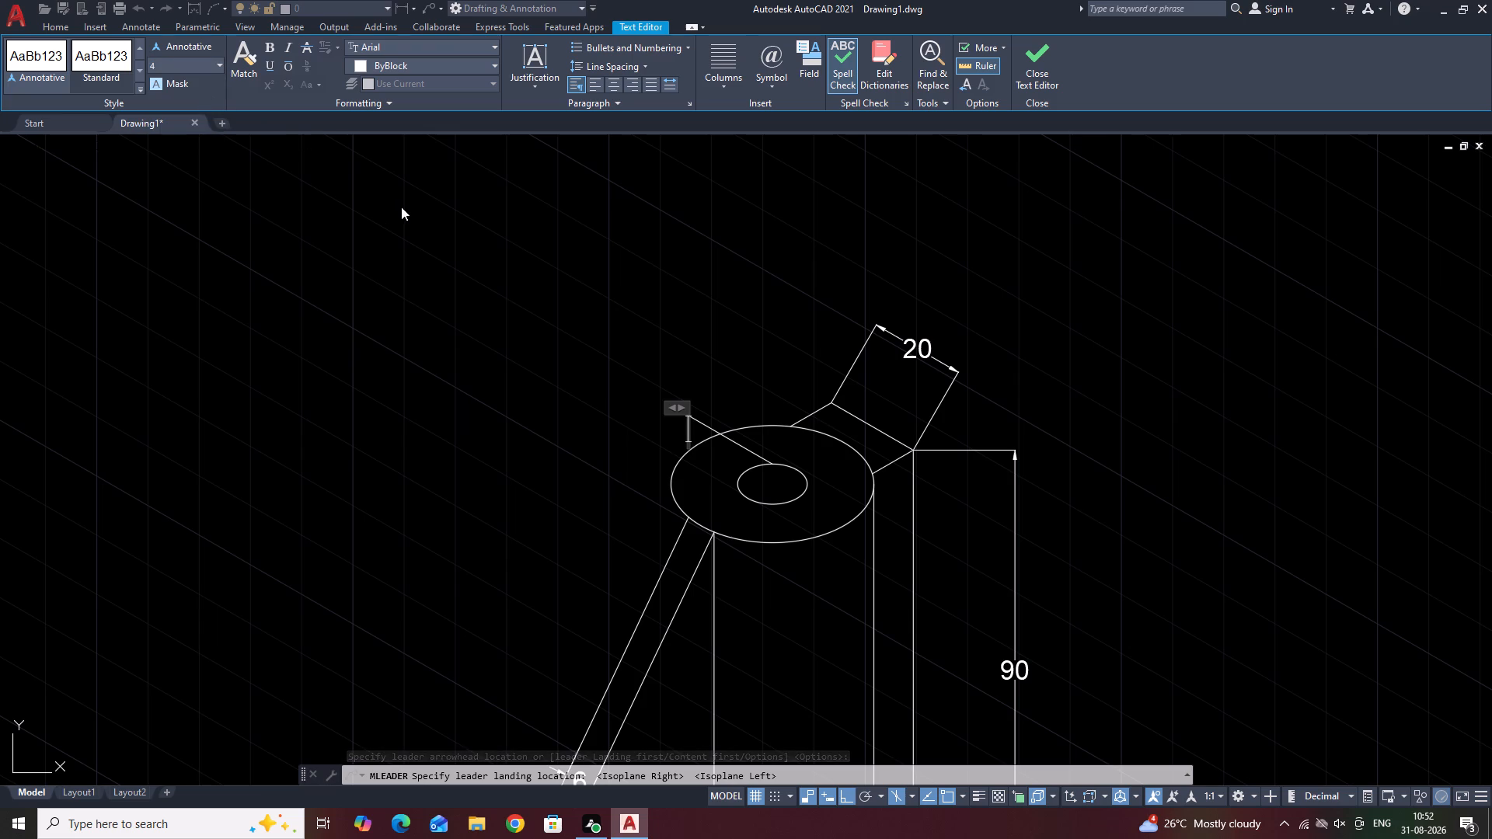
type("R6")
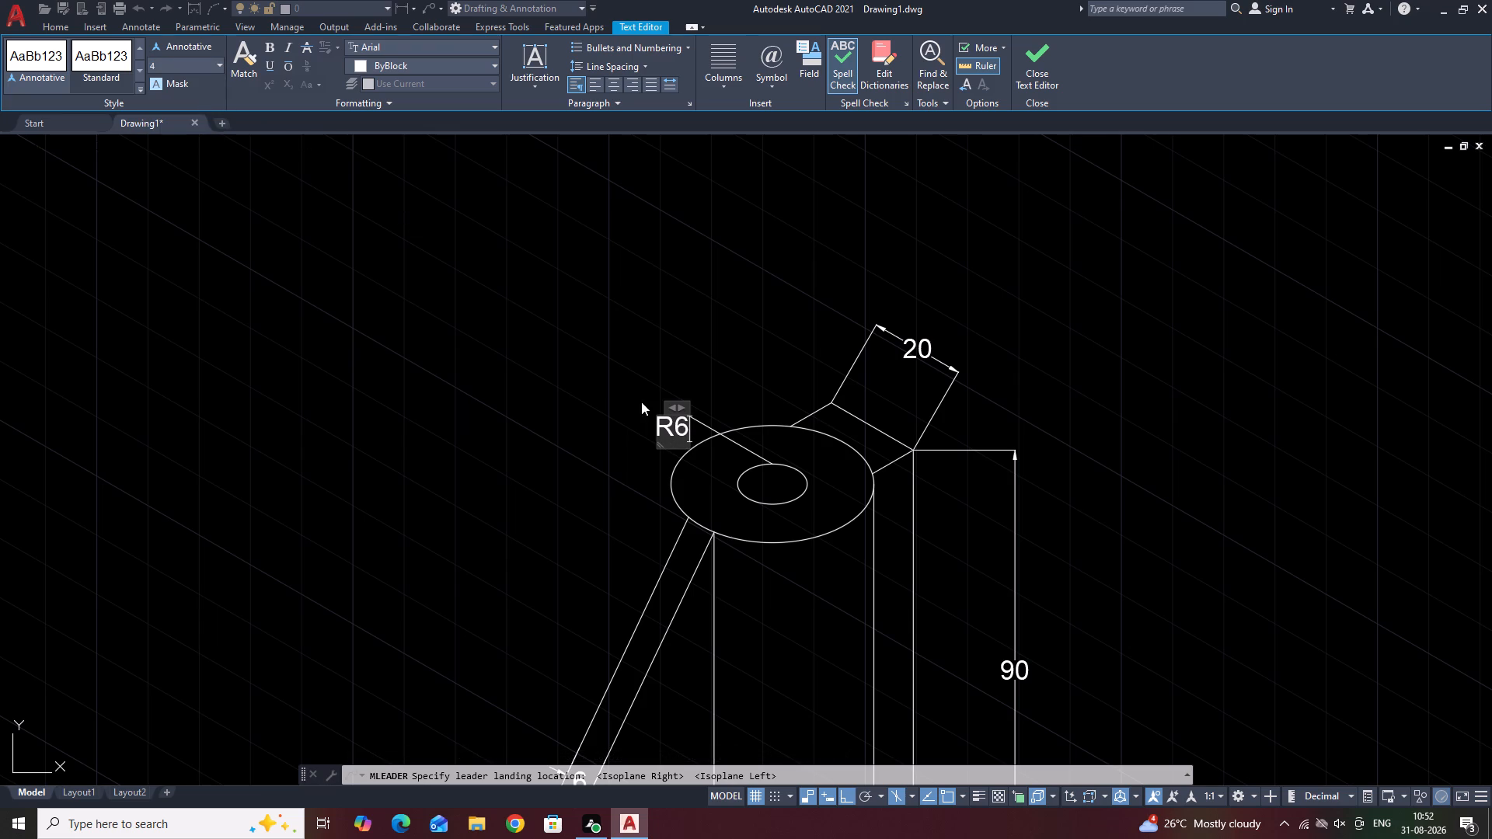
left_click(657, 357)
Add a leader from the tall cylinder's outer top edge at 150°, labelled R17.5 with text height 4.
left_click(481, 67)
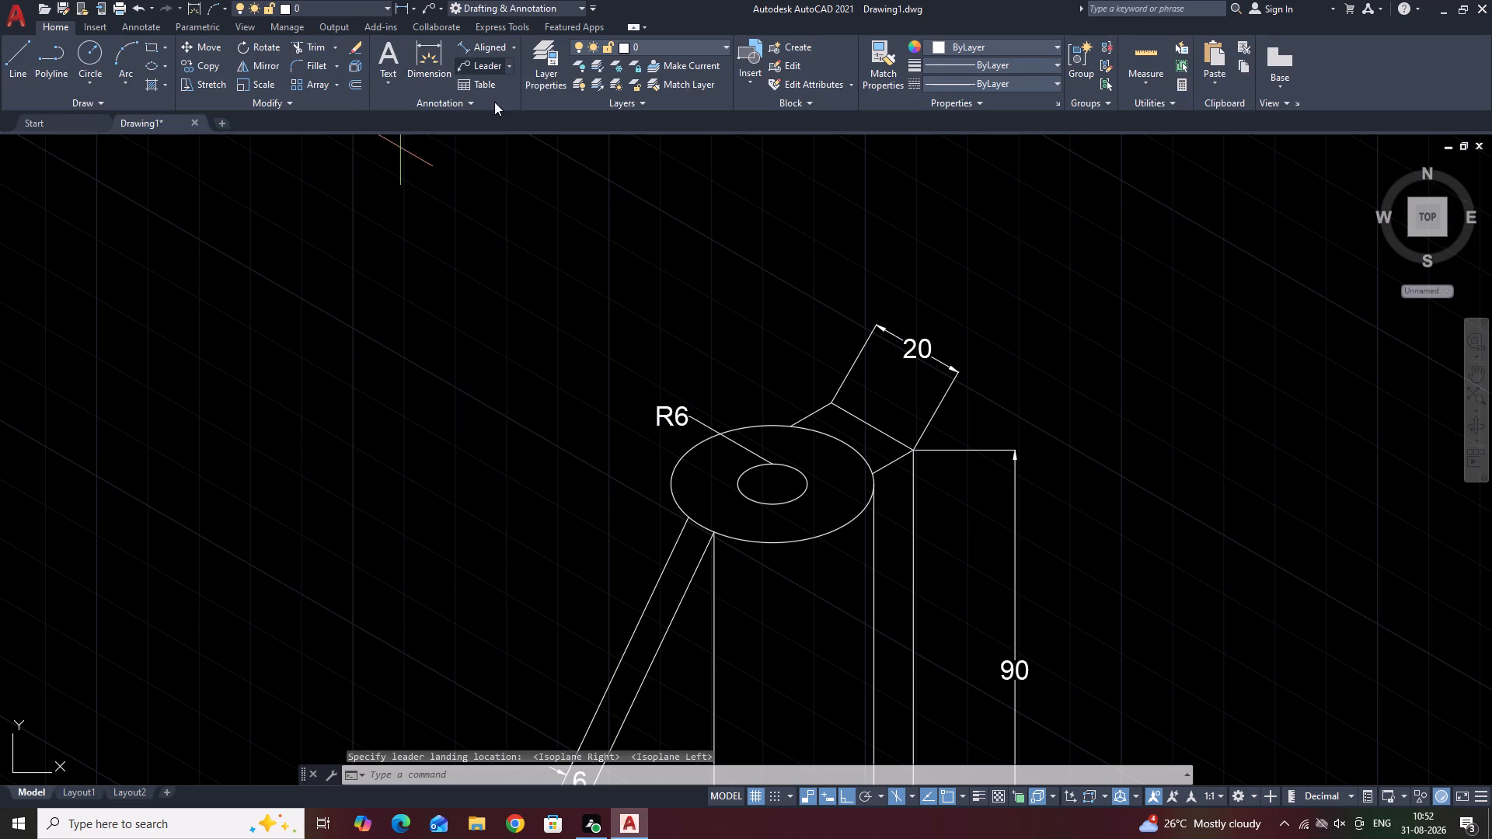
left_click(678, 465)
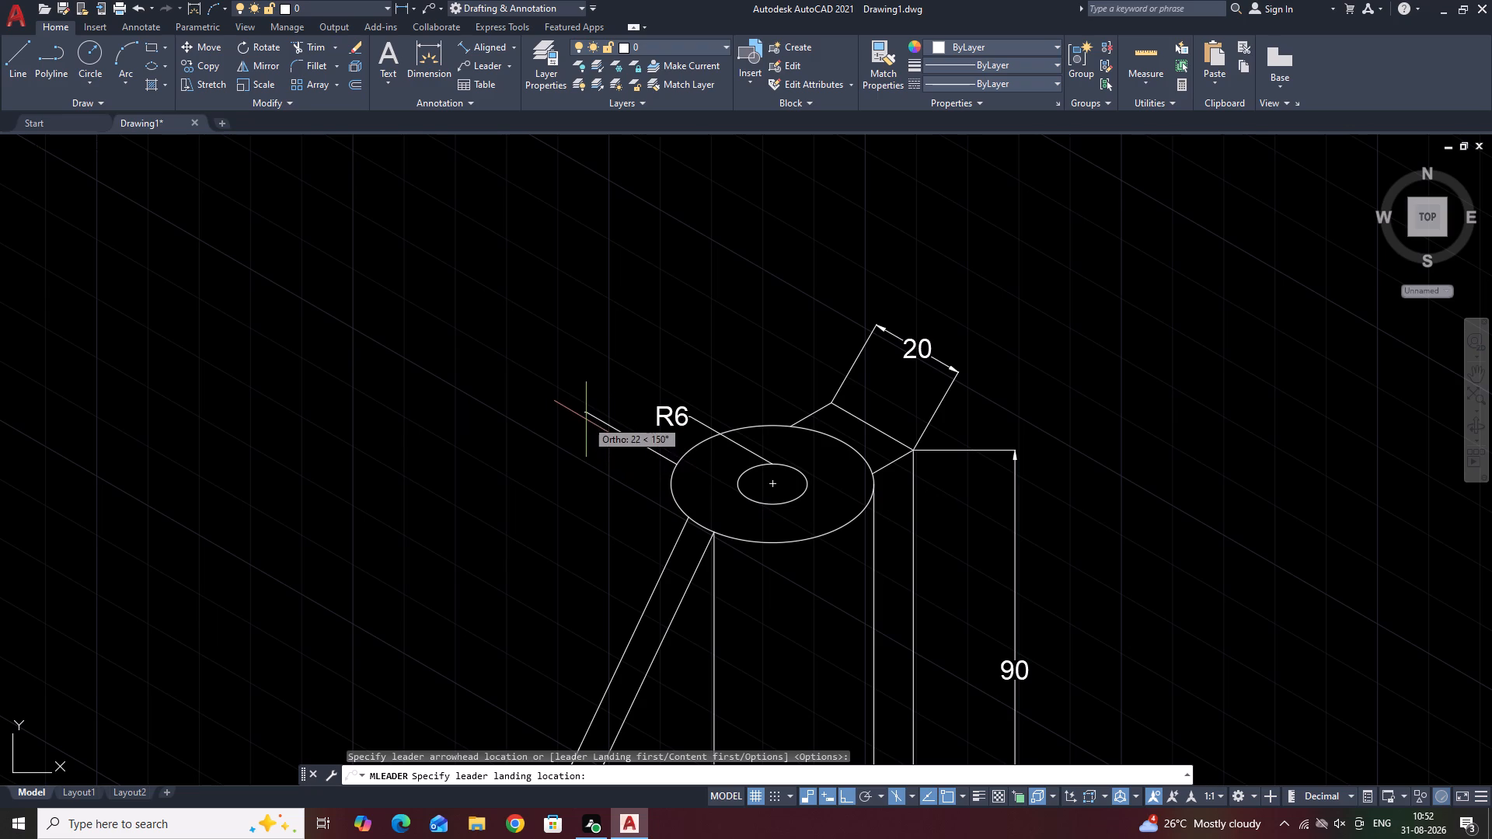
left_click(586, 419)
left_click(216, 68)
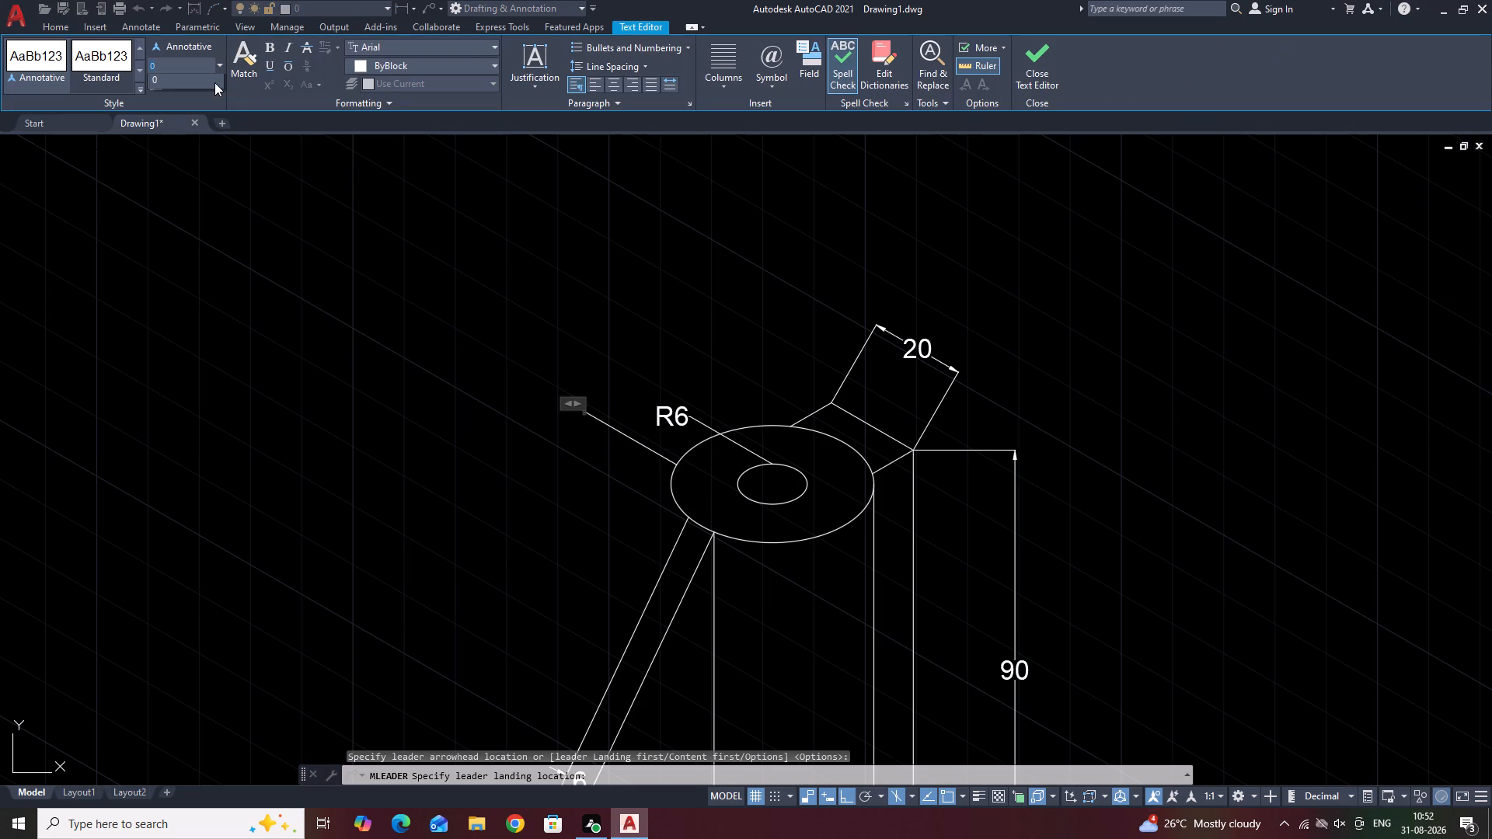
left_click(208, 109)
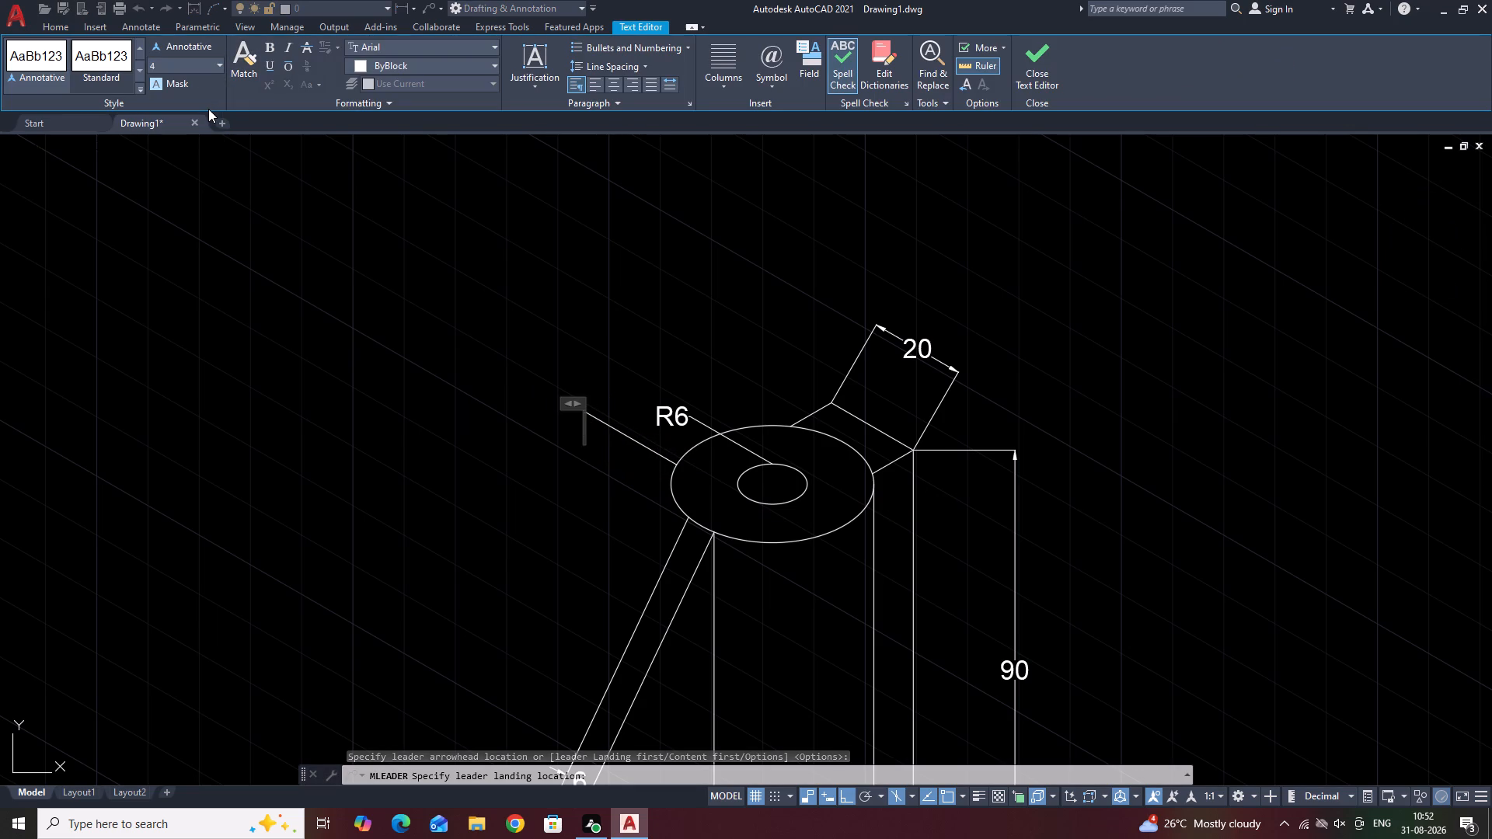
key("r")
type("17.5")
left_click(520, 348)
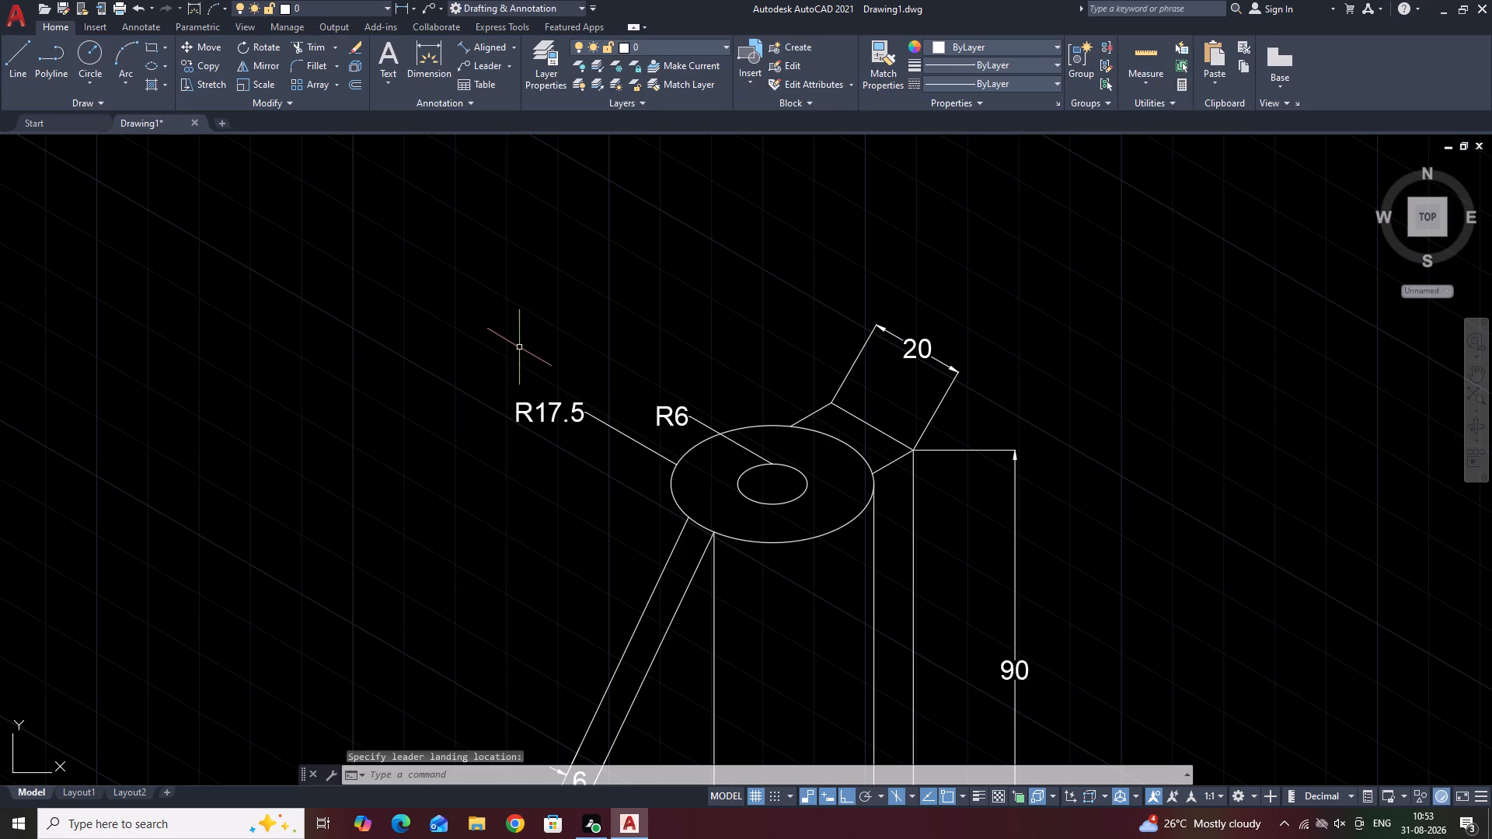
Add a leader from the short boss's hole along the left isoplane's 150° direction, labelled R7 with text height 4.
scroll(521, 555, "down", 1)
middle_click_drag(505, 558, 572, 302)
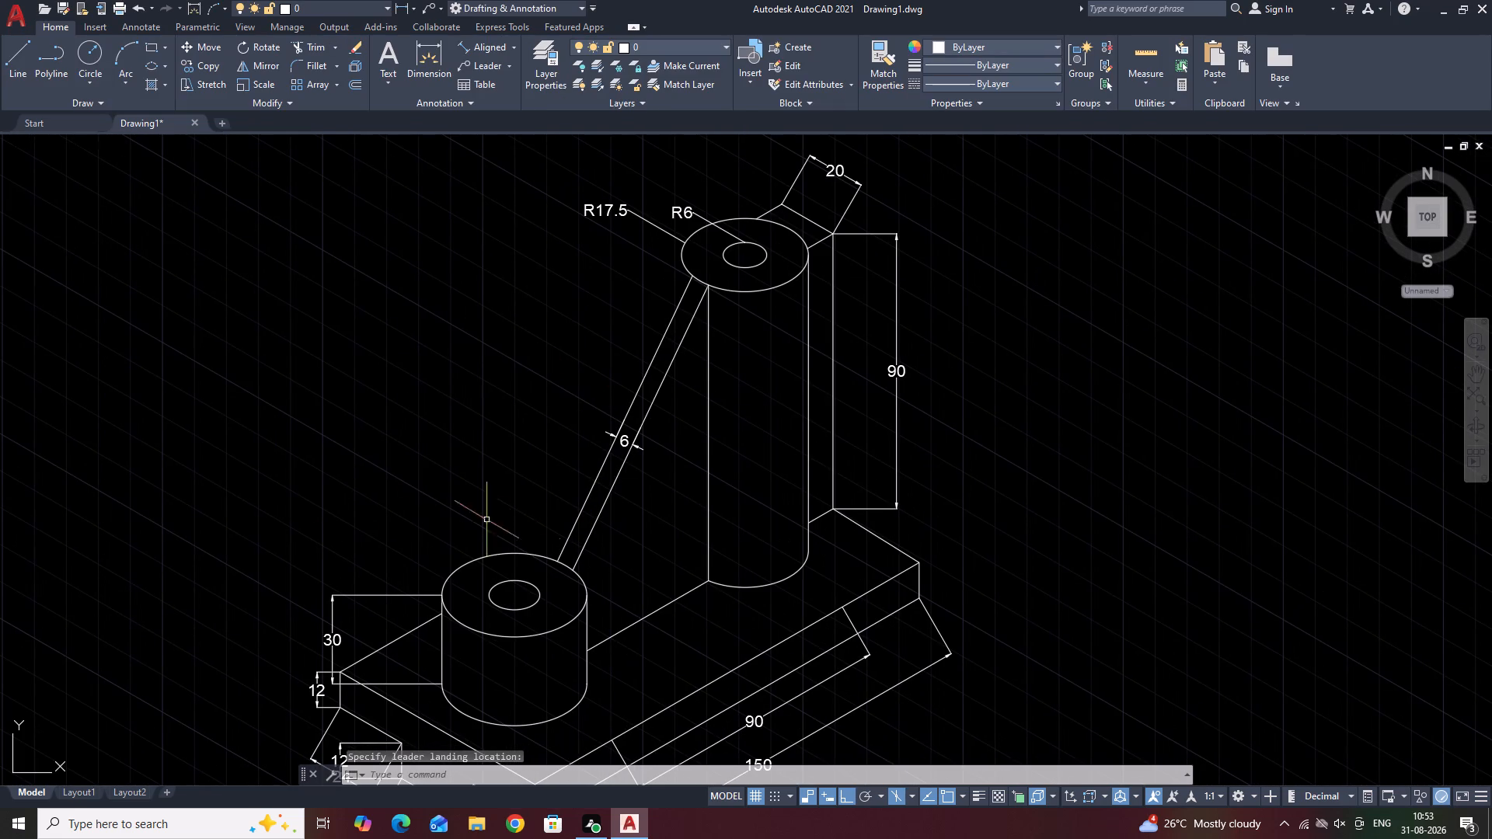
left_click(485, 64)
scroll(551, 487, "up", 1)
middle_click_drag(550, 487, 510, 363)
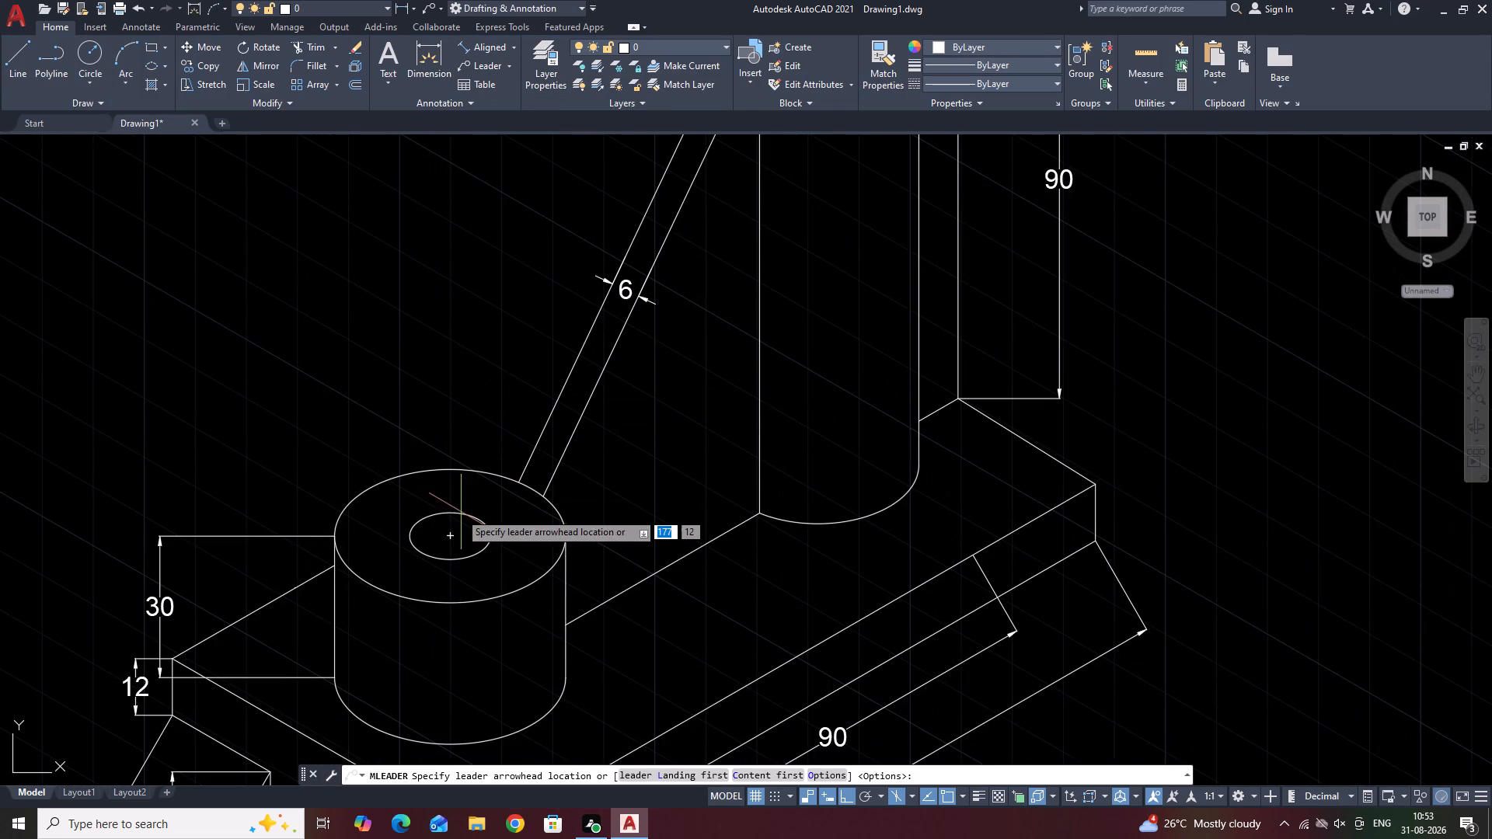
left_click(437, 511)
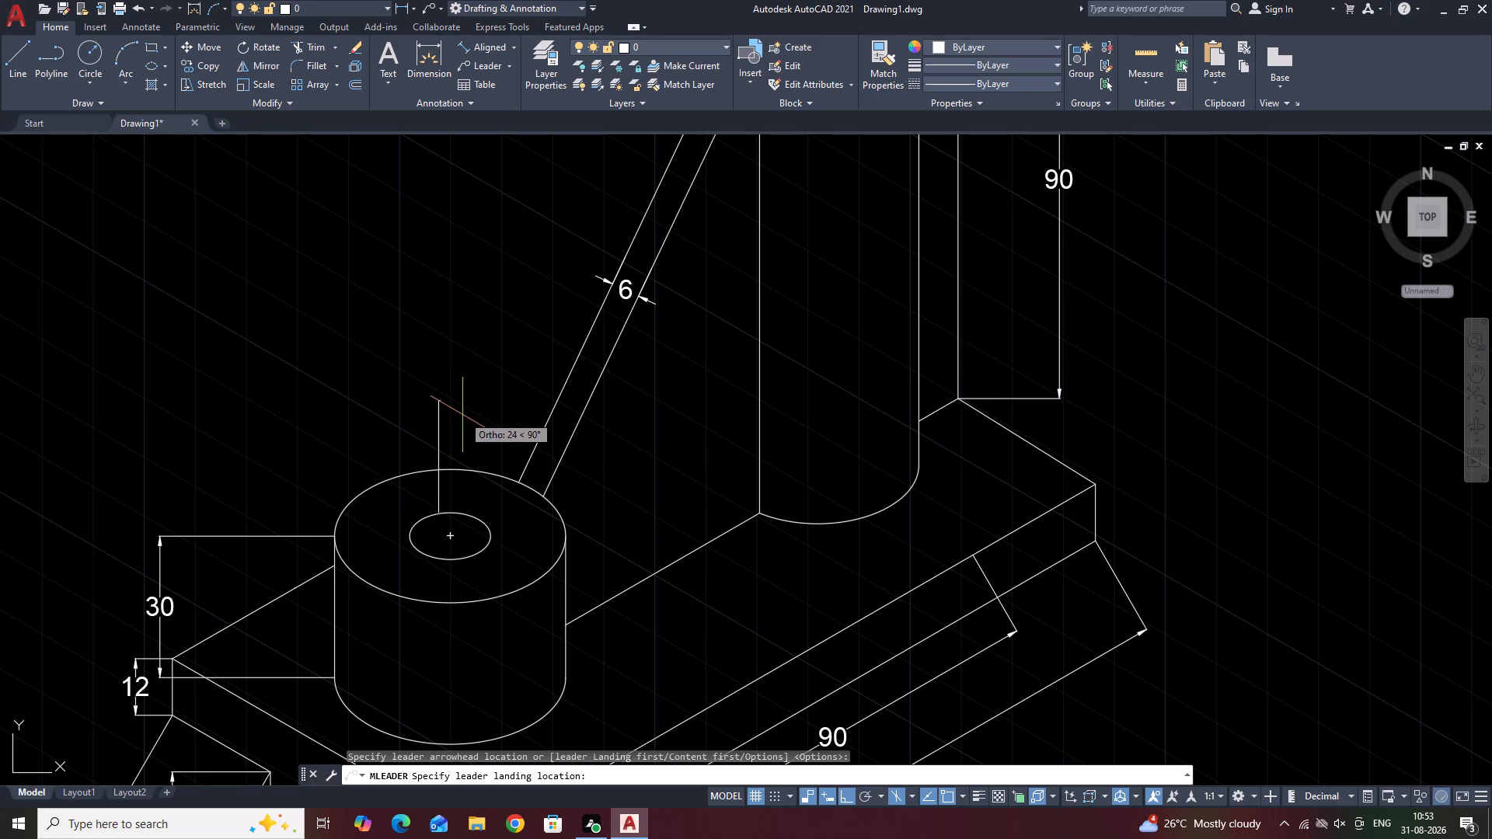
key("F5")
key("F5")
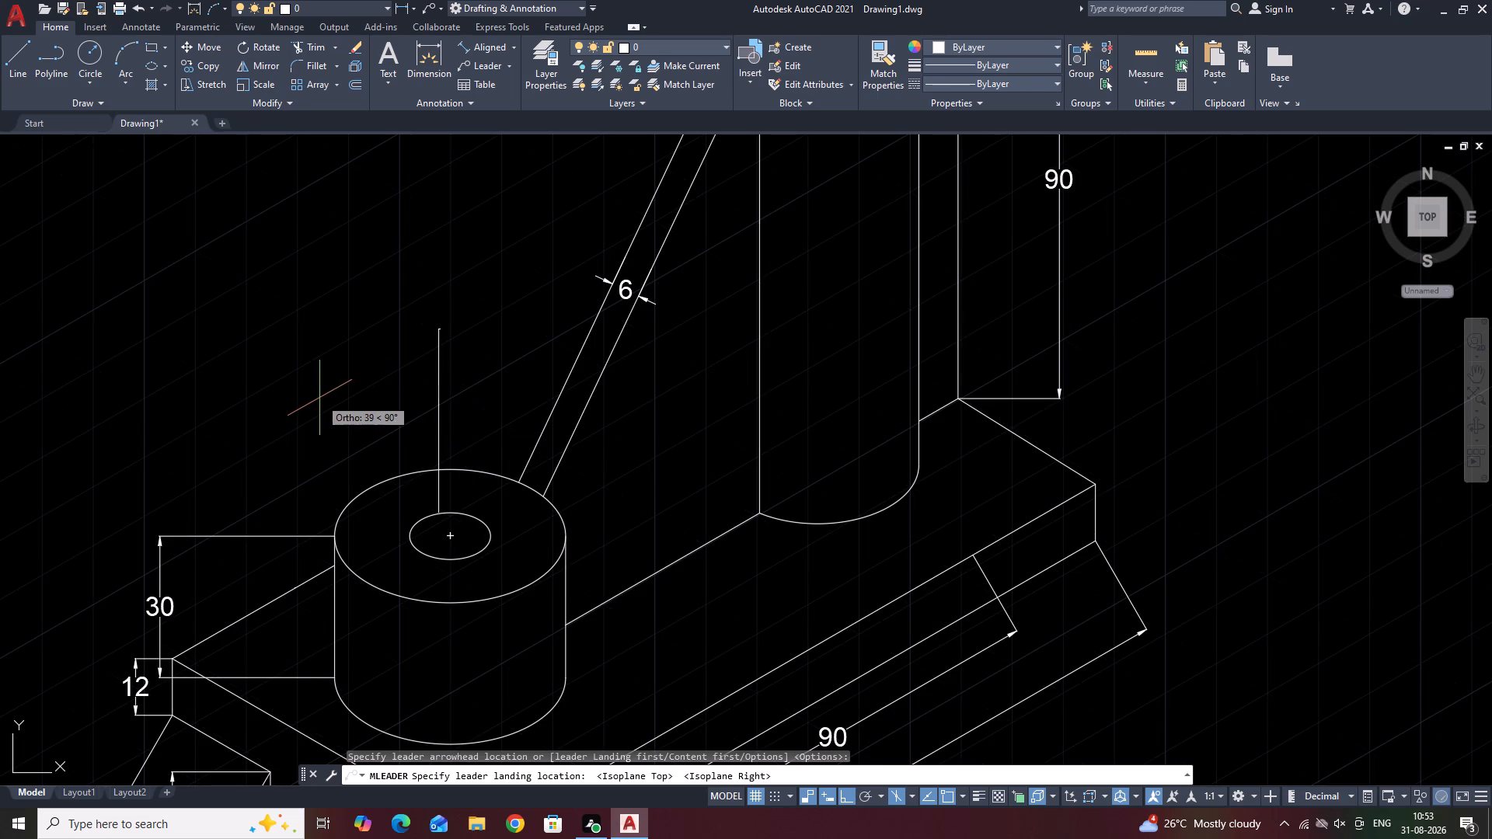
key("F5")
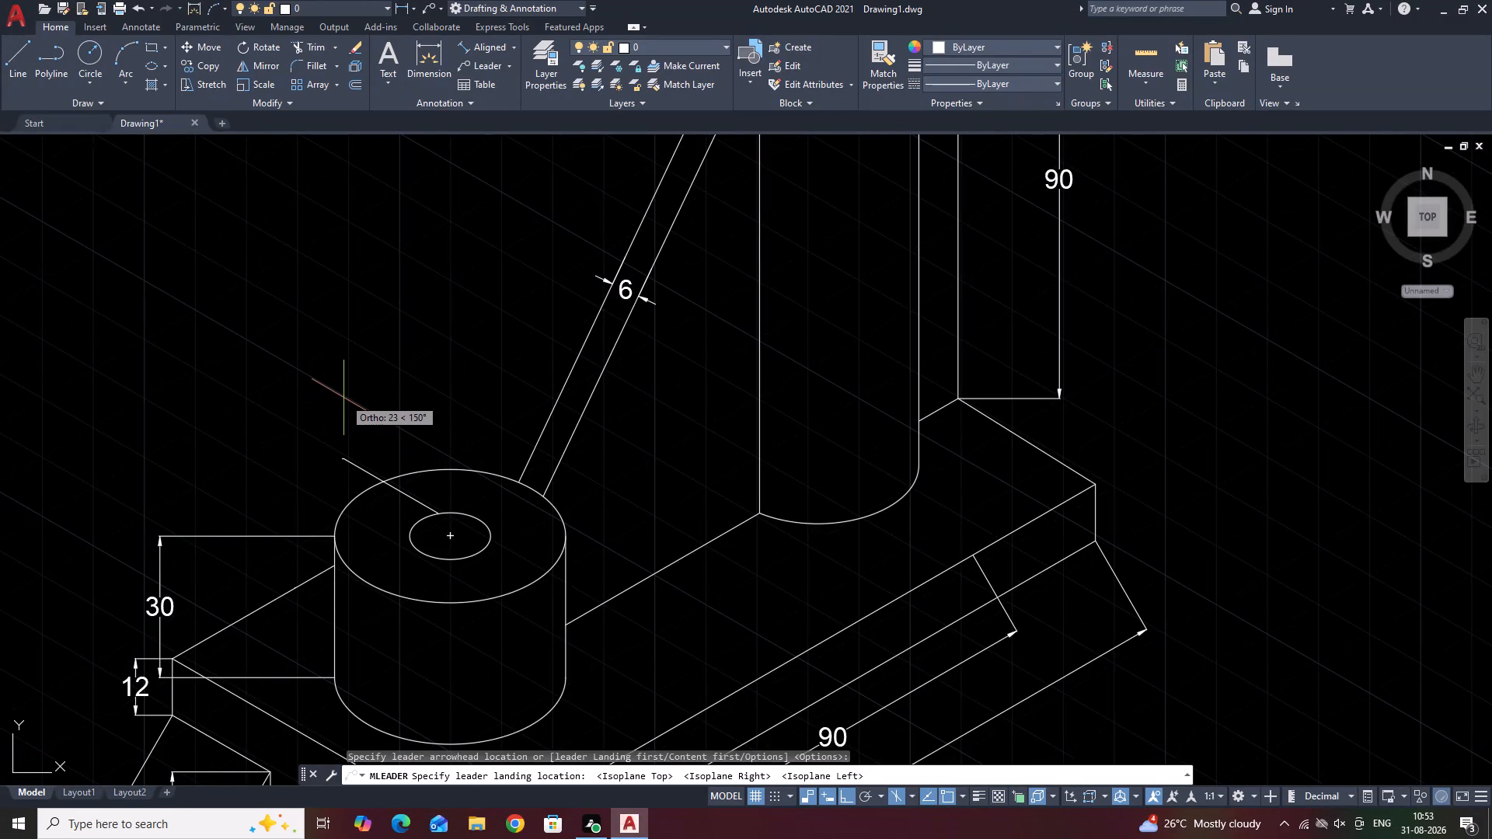
left_click(343, 388)
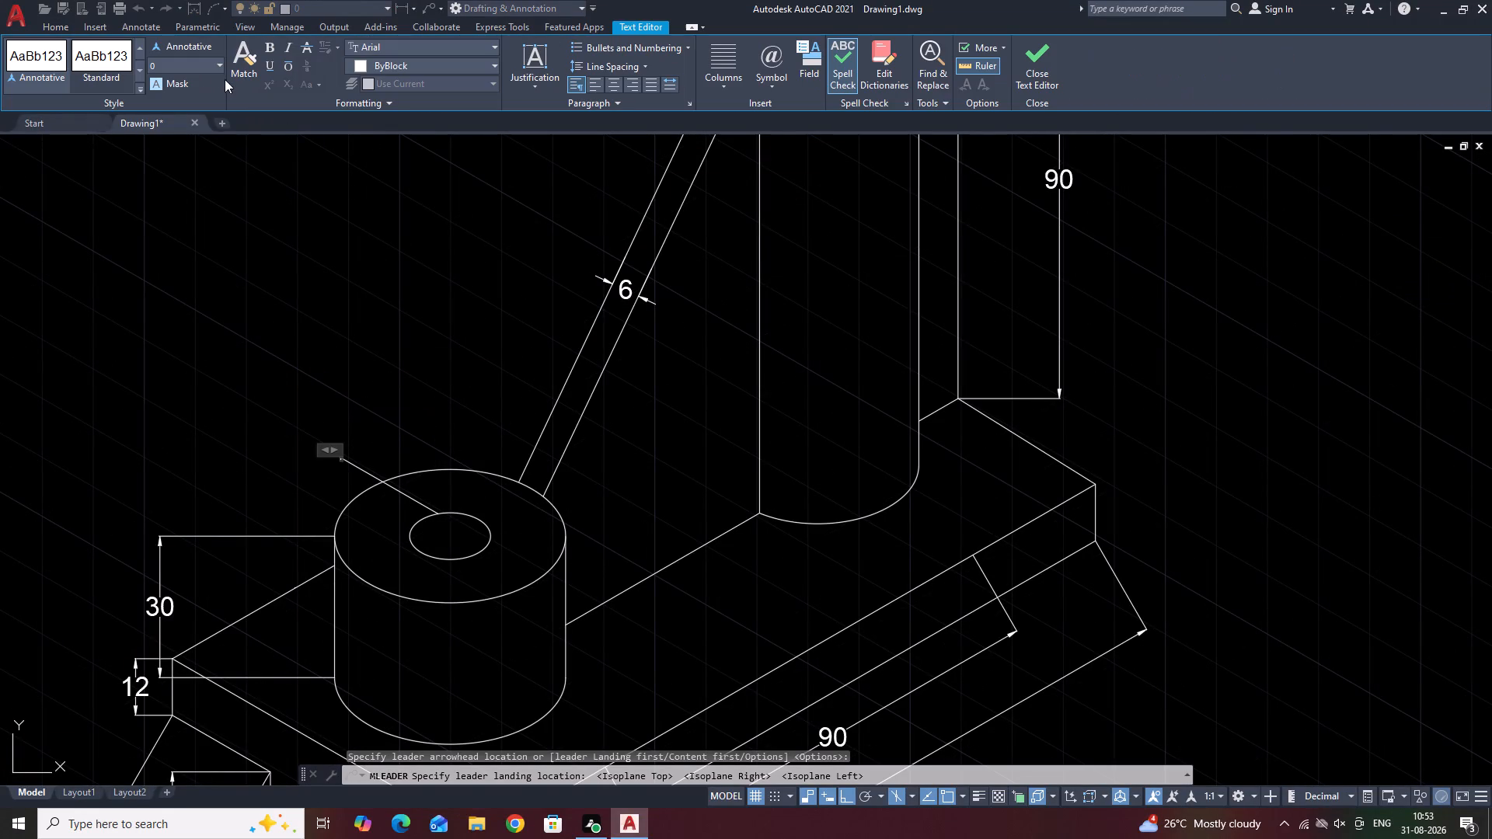
left_click(221, 69)
left_click(210, 113)
type("R7")
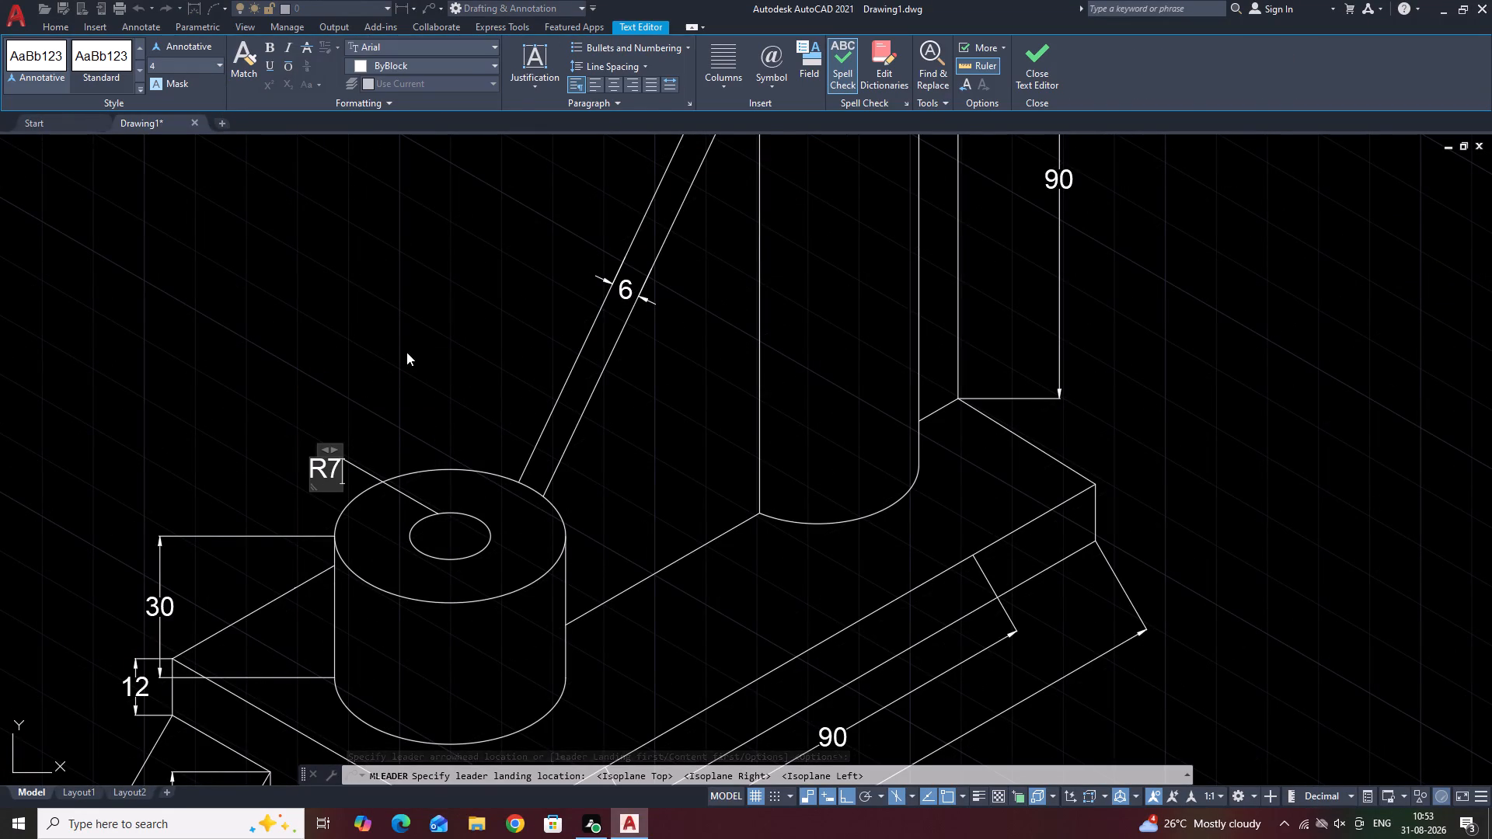
left_click(410, 357)
Add a leader from the short boss's outer top edge at 150°, labelled R20 with text height 4.
left_click(486, 66)
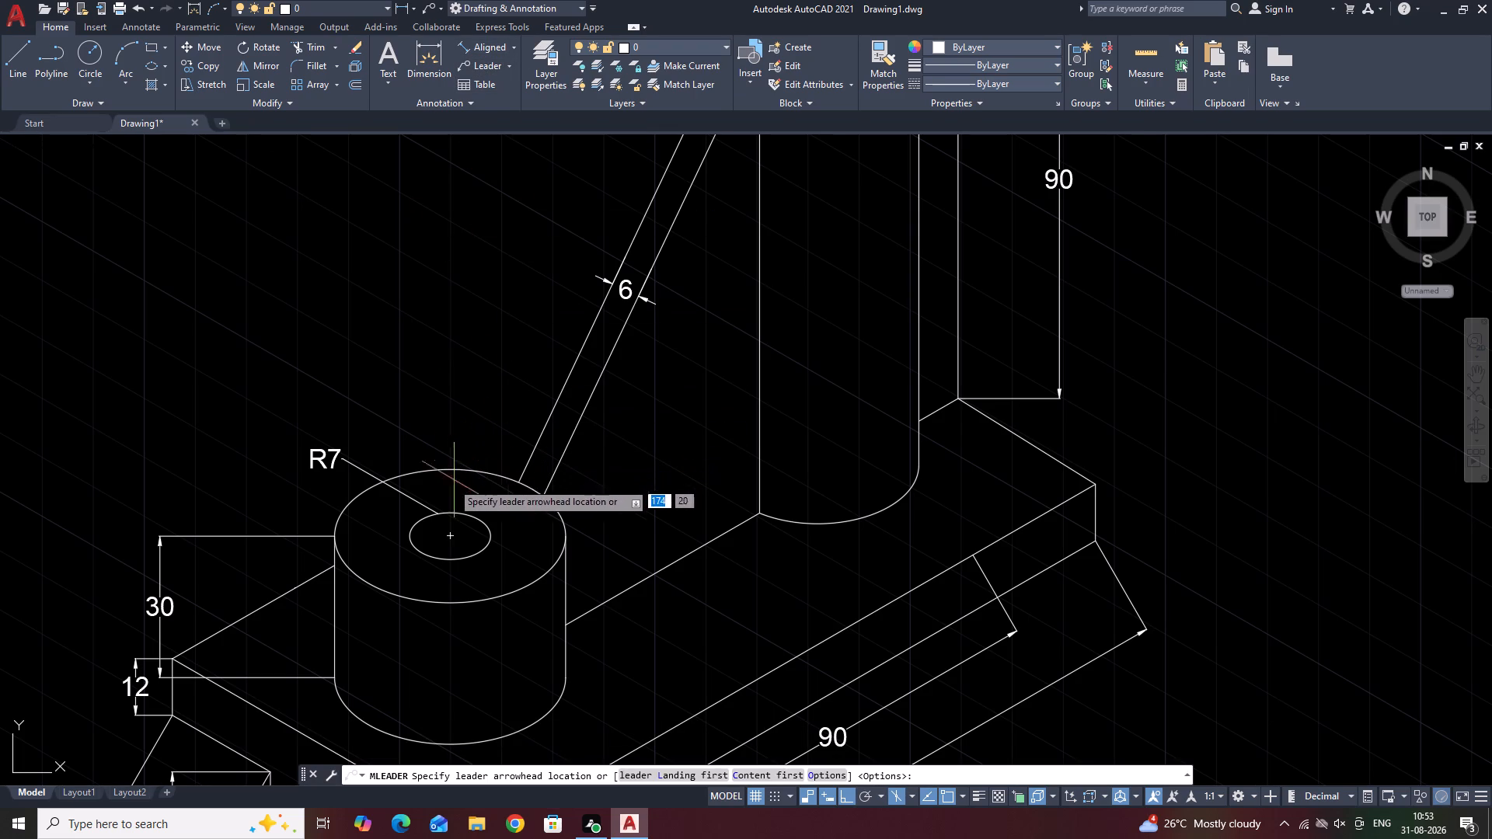
left_click(348, 504)
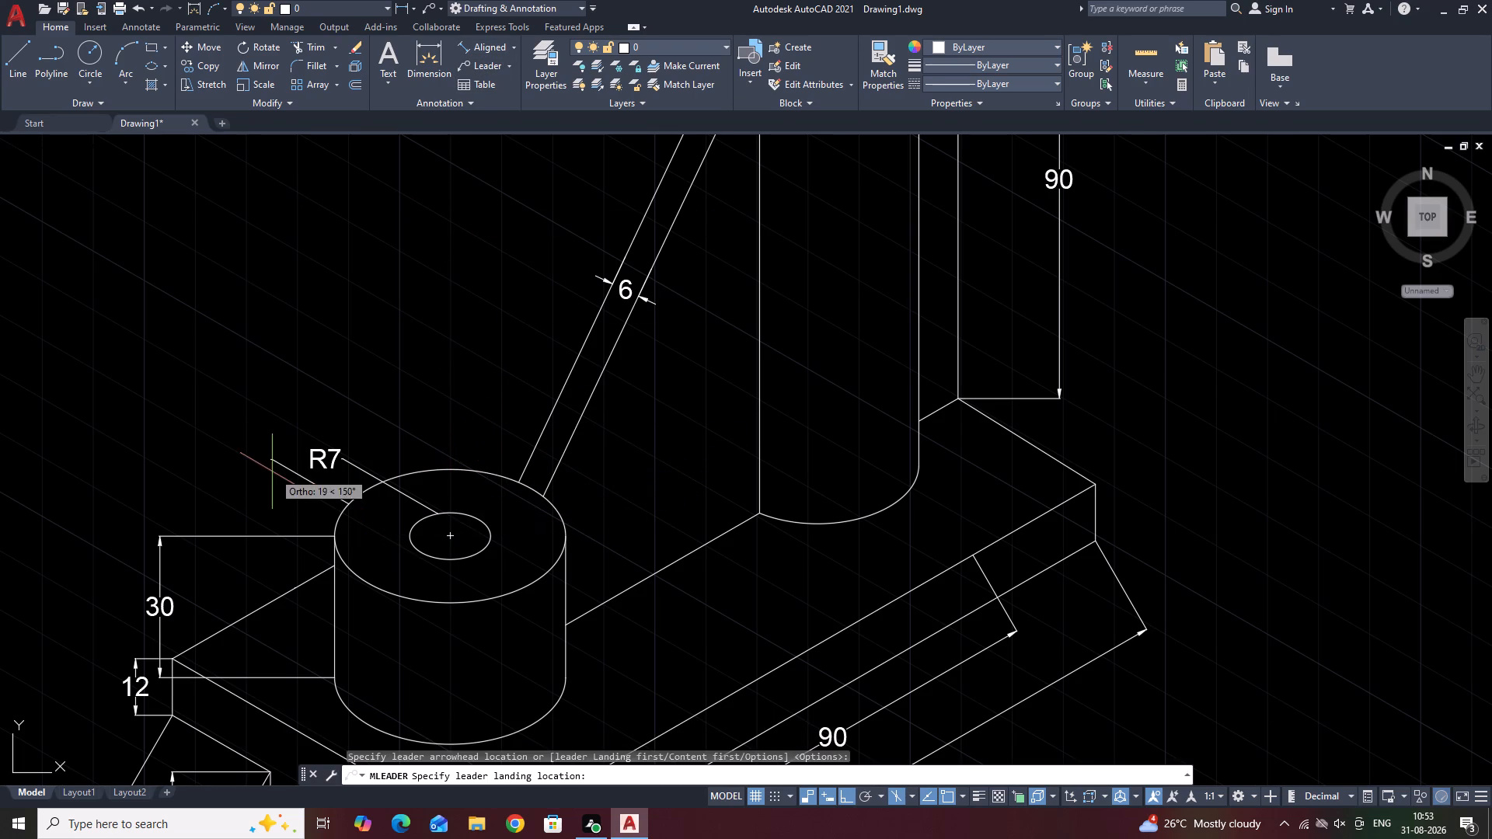
left_click(249, 461)
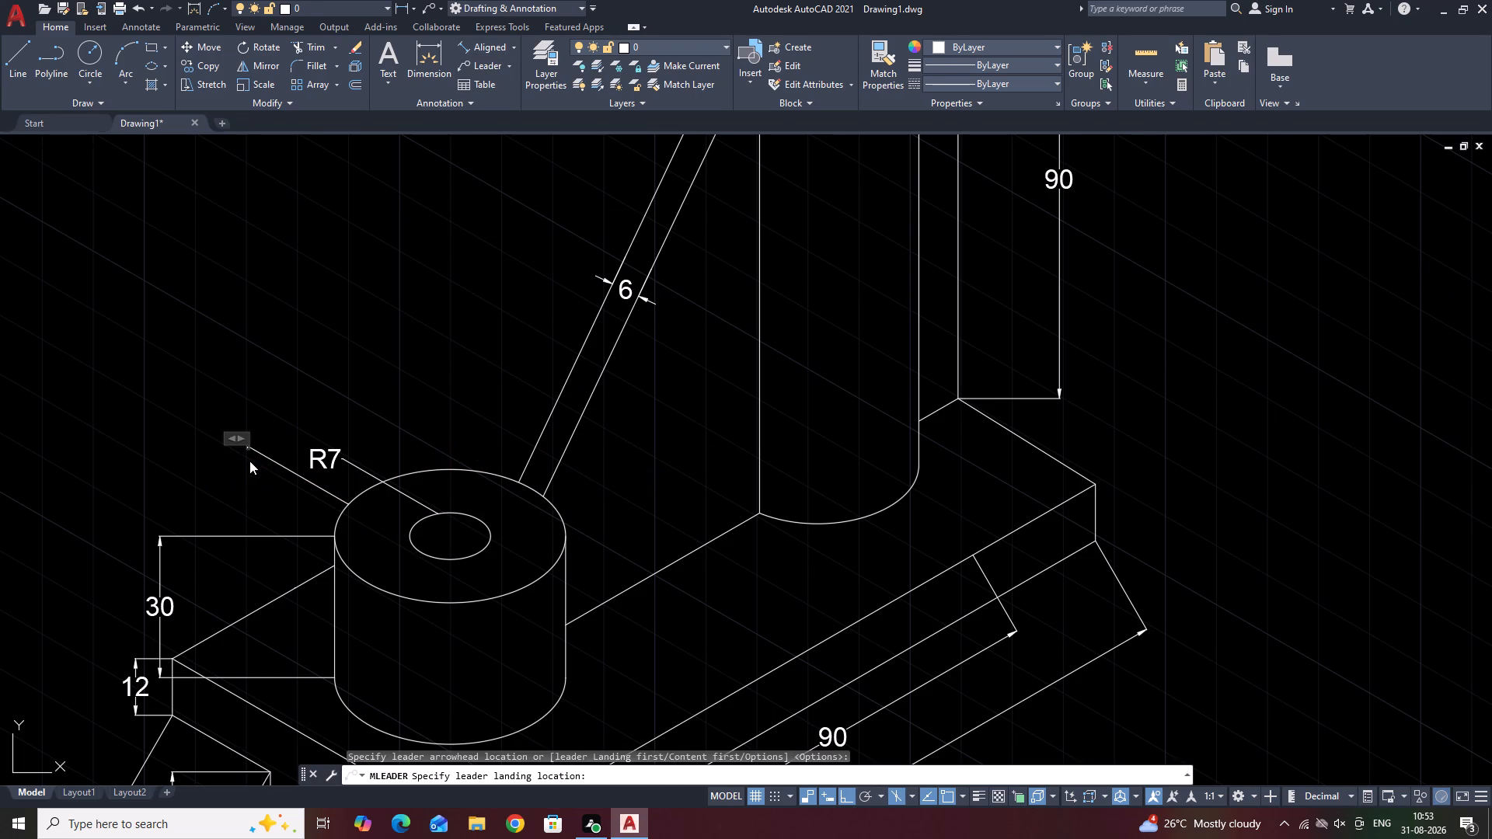
left_click(214, 69)
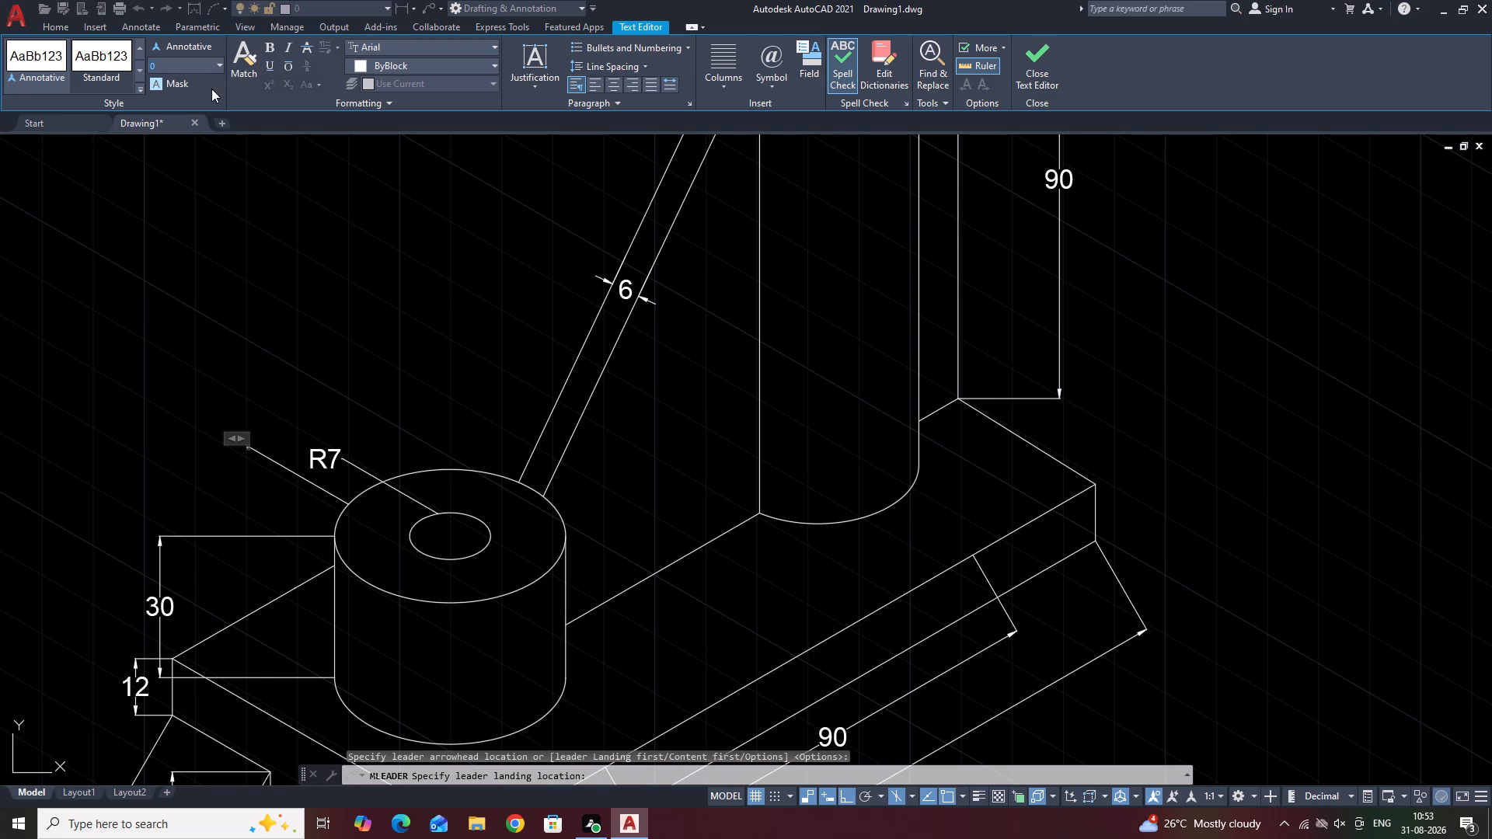
left_click(217, 65)
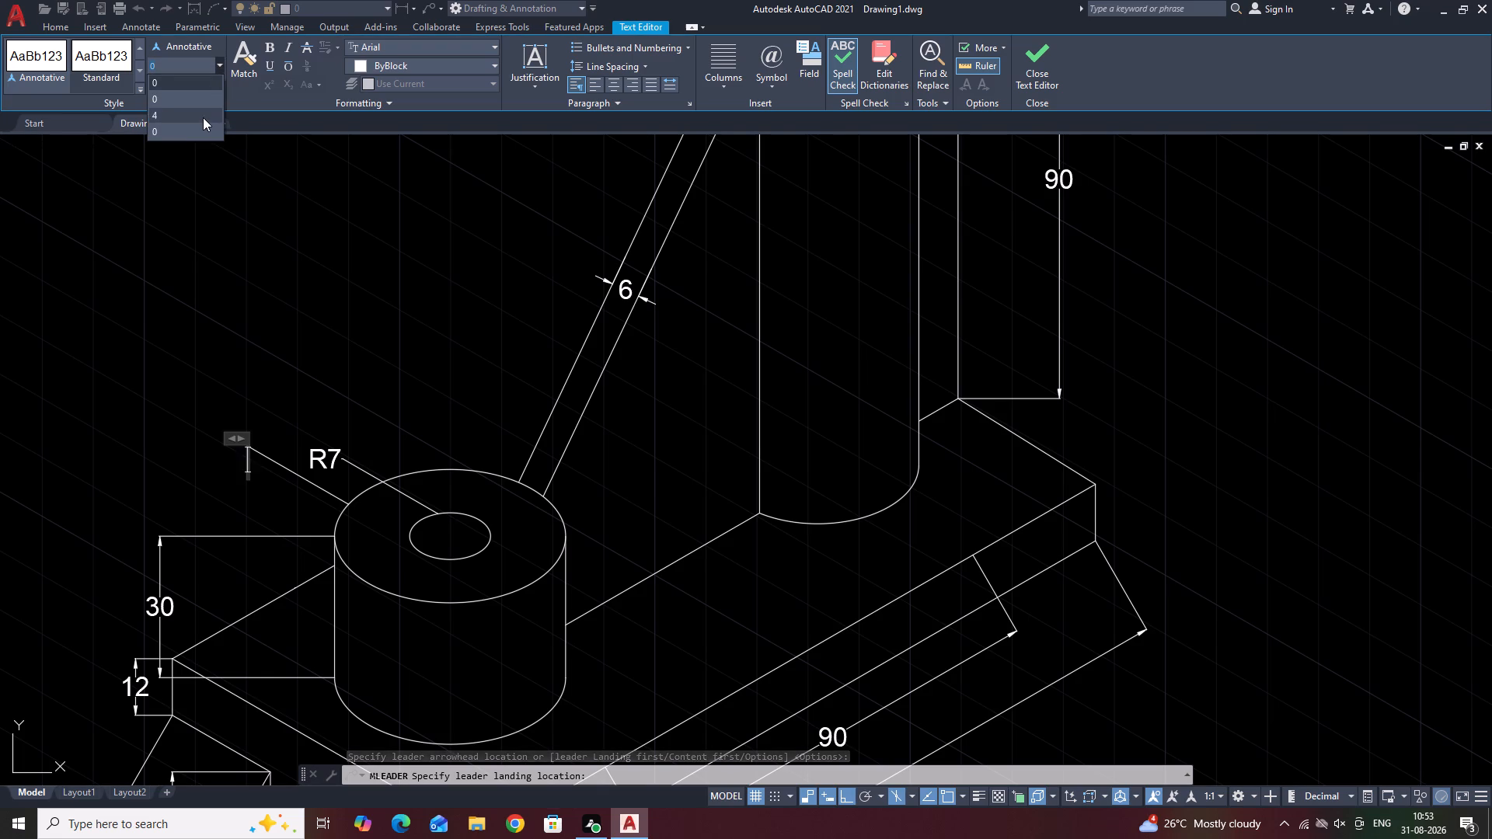
left_click(203, 117)
type("R20")
left_click(328, 378)
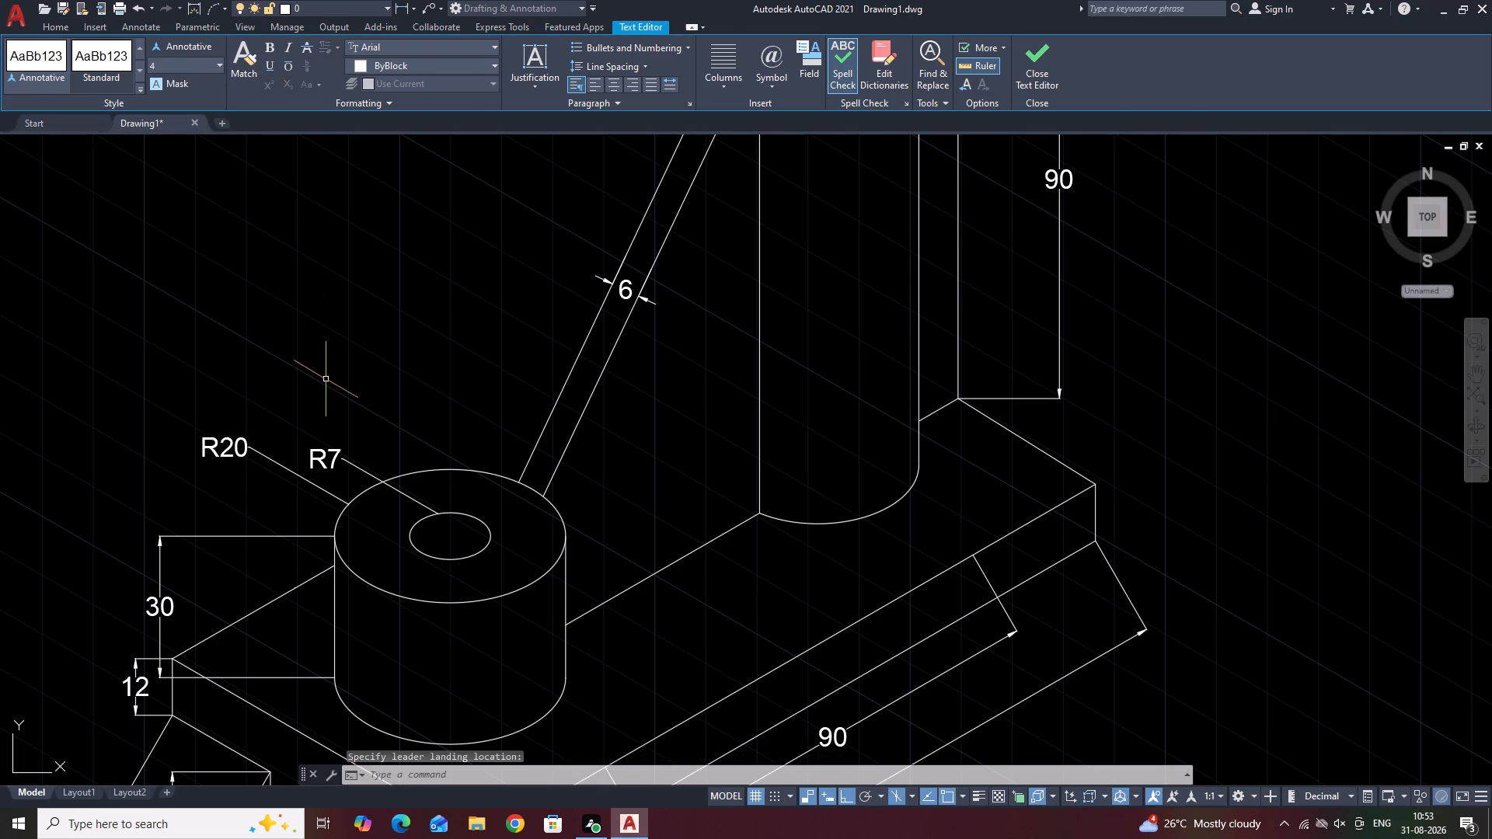
Oblique the 150 and 90 length dimensions and the 24, 28 and 24 notch dimensions parallel to the plate's vertical corner edge.
scroll(325, 378, "down", 1)
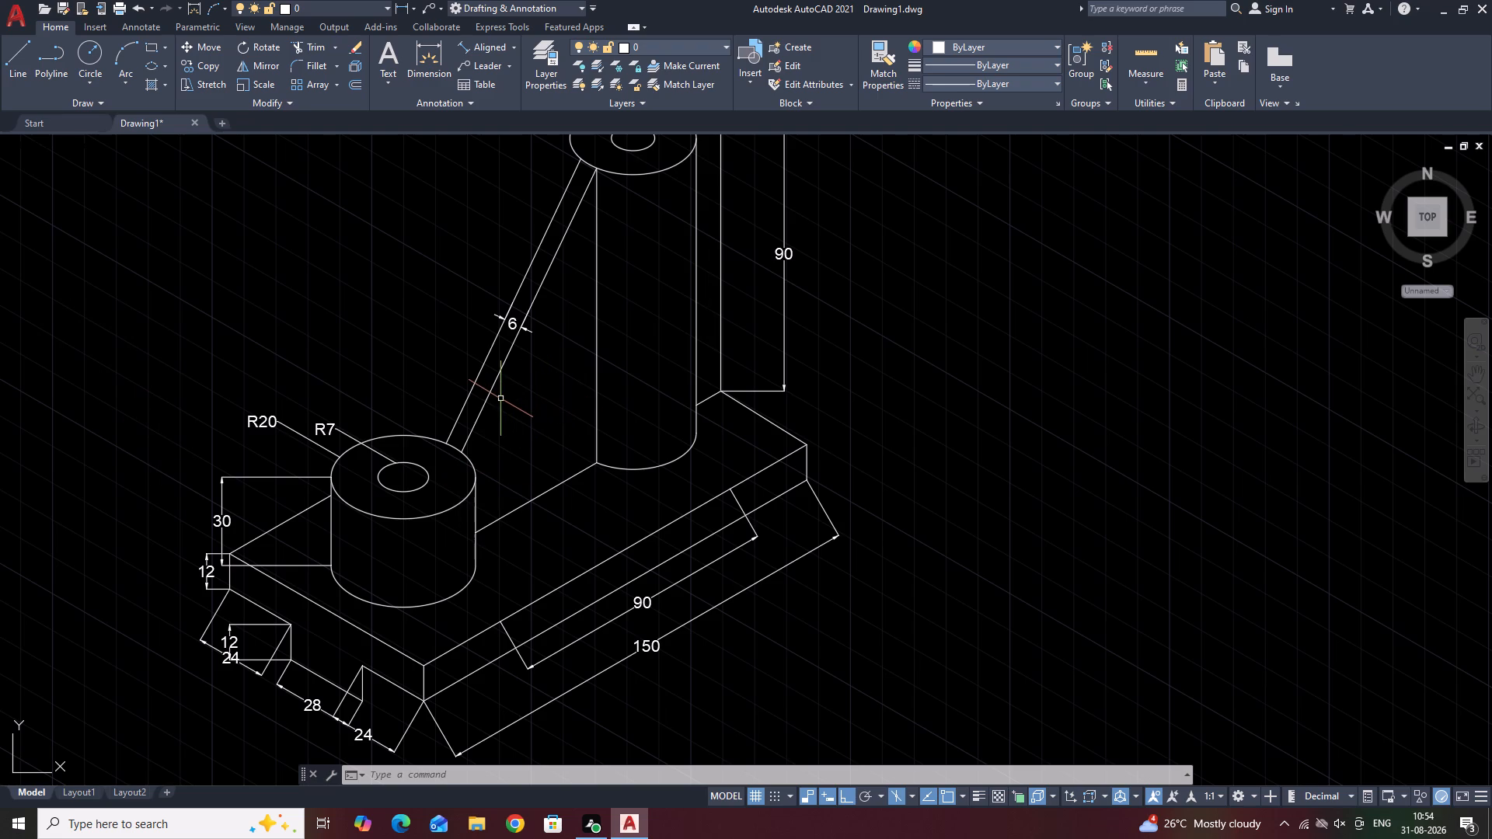
scroll(497, 401, "down", 1)
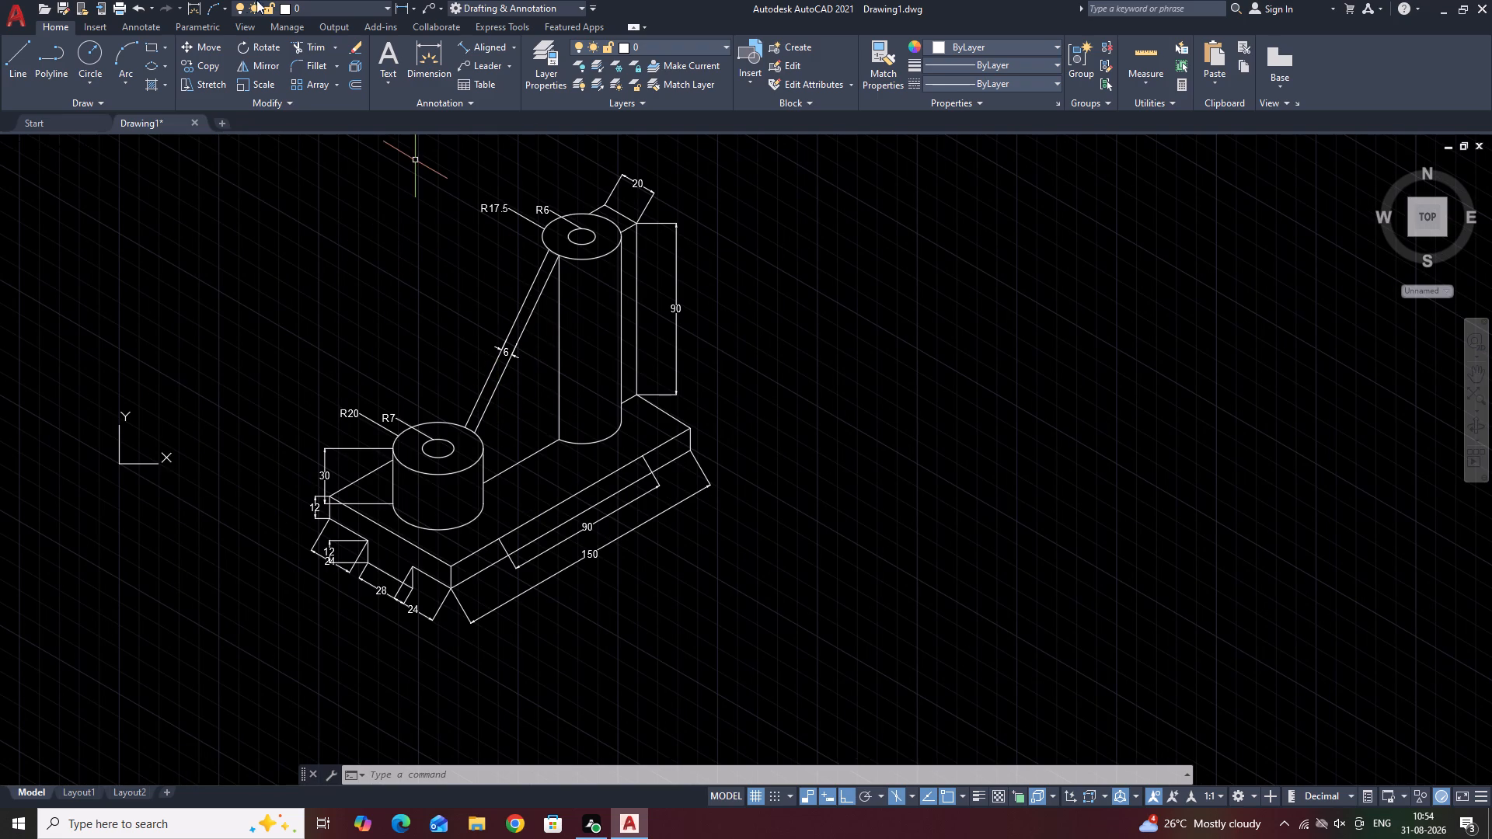
type("DIME")
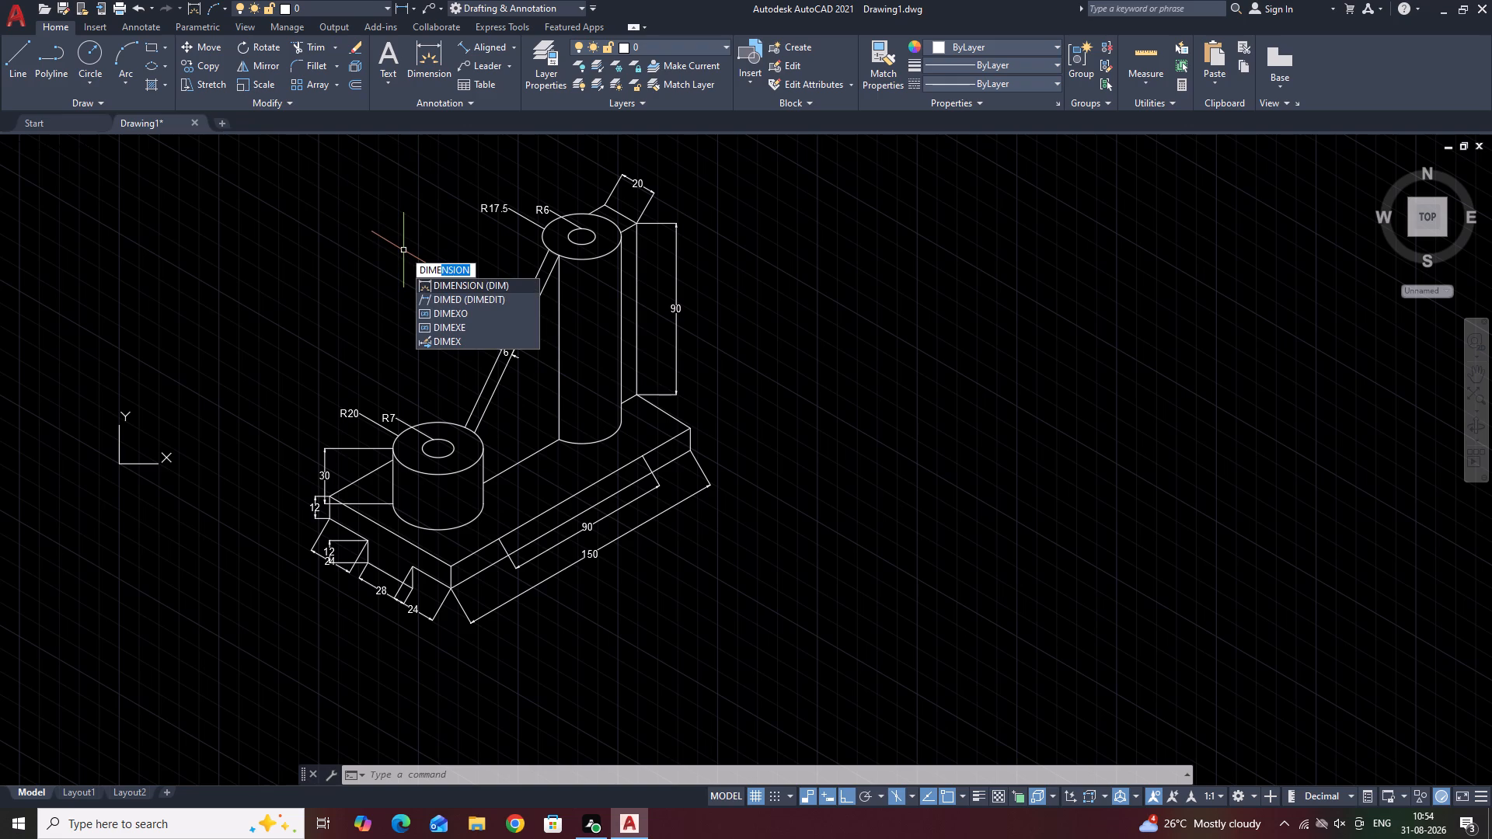
left_click(491, 298)
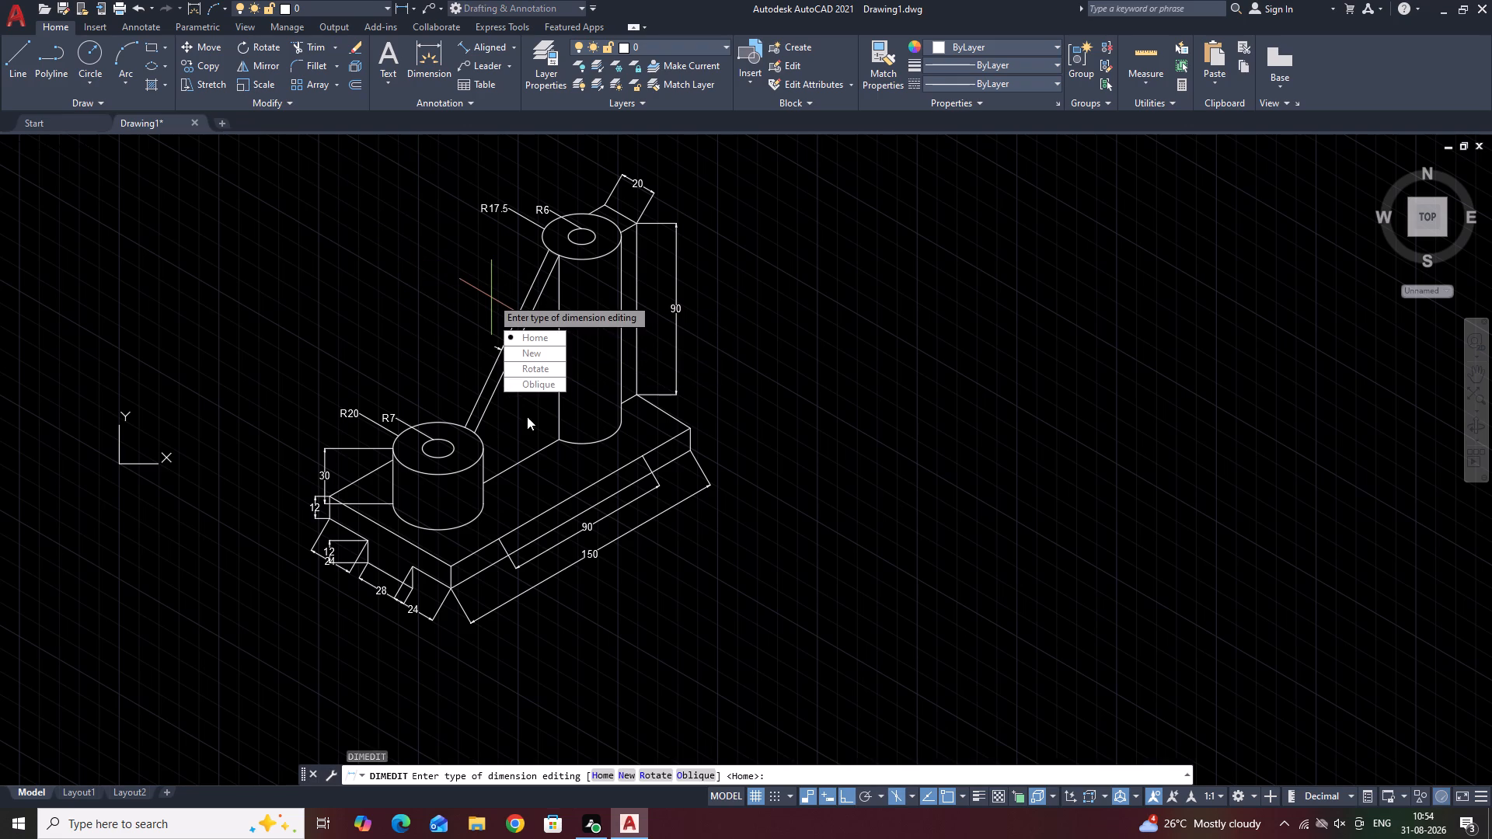
left_click_drag(532, 385, 491, 298)
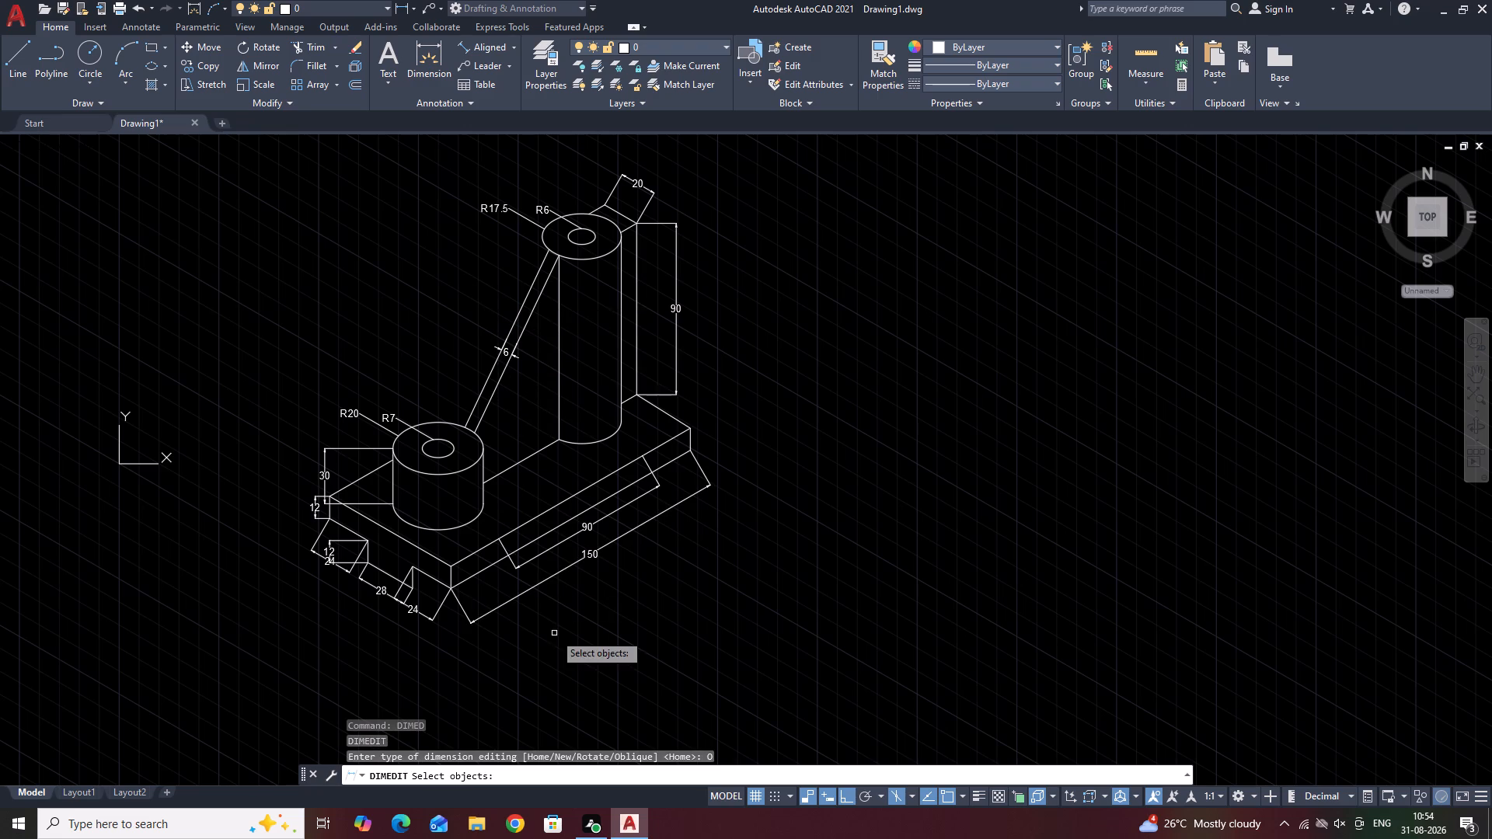
middle_click_drag(534, 629, 682, 576)
scroll(695, 564, "up", 1)
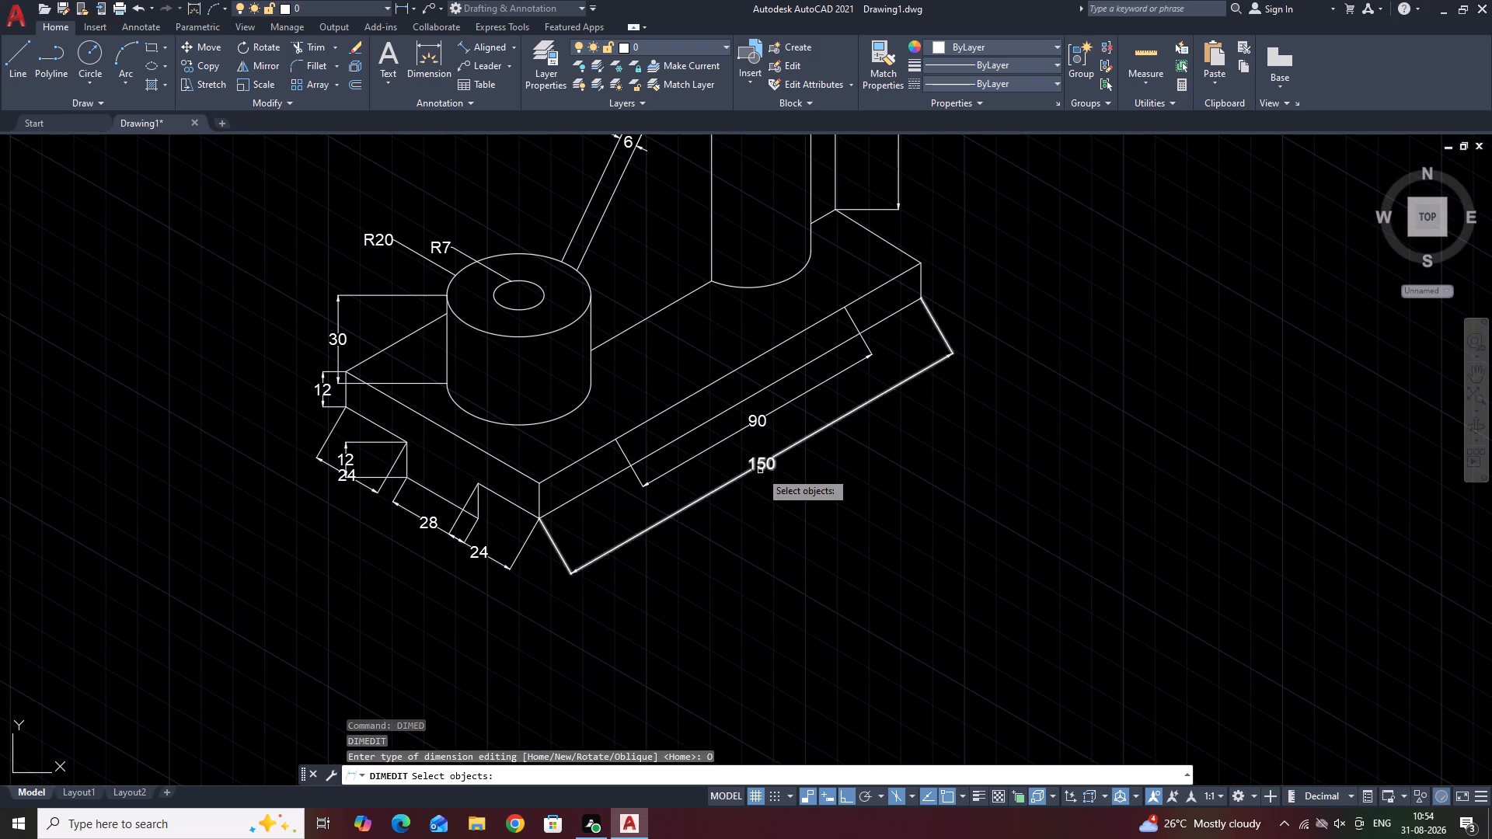
left_click(760, 464)
left_click(758, 420)
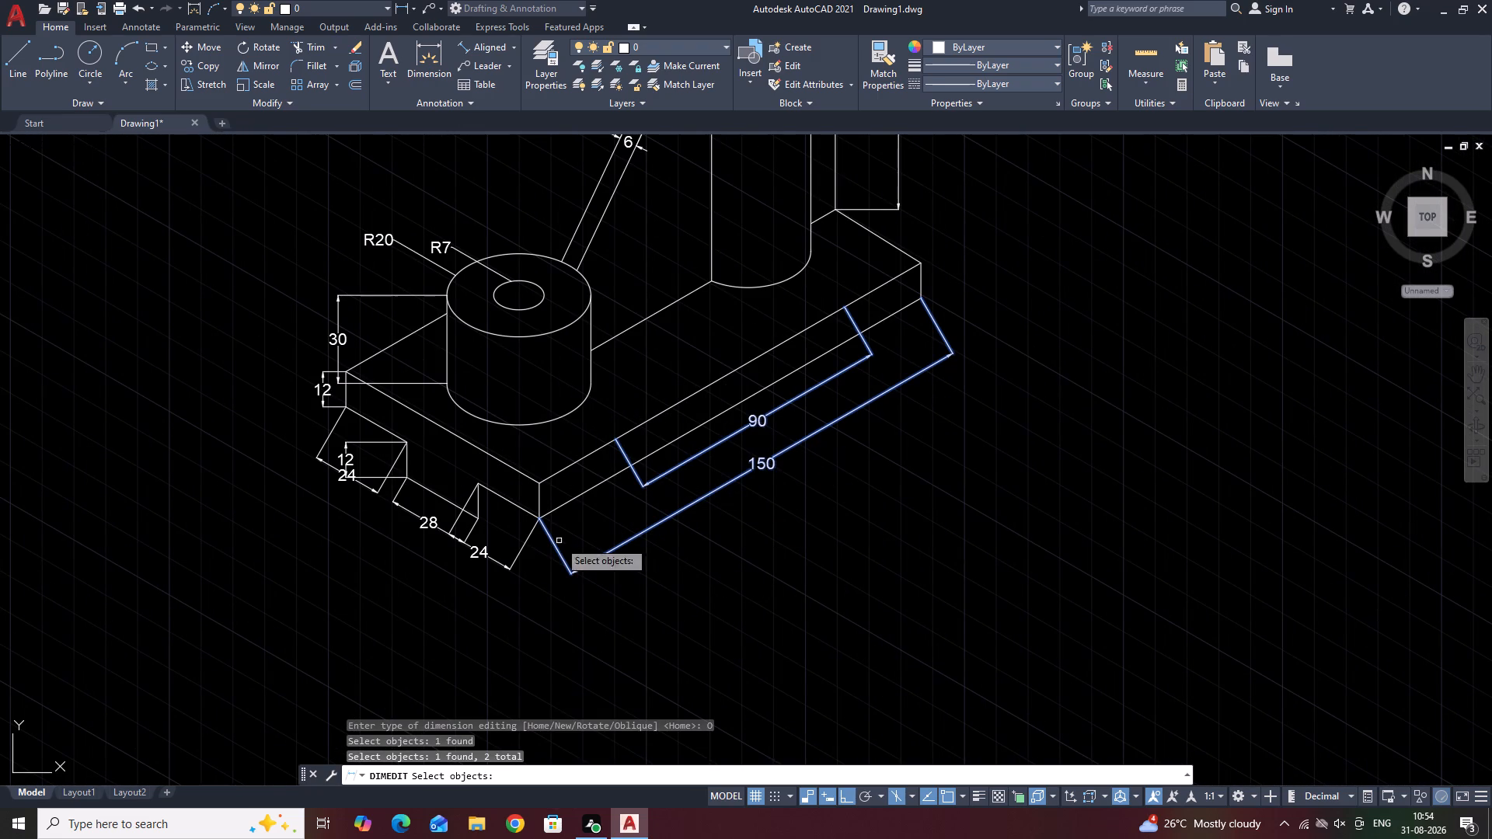
left_click(476, 553)
left_click(436, 526)
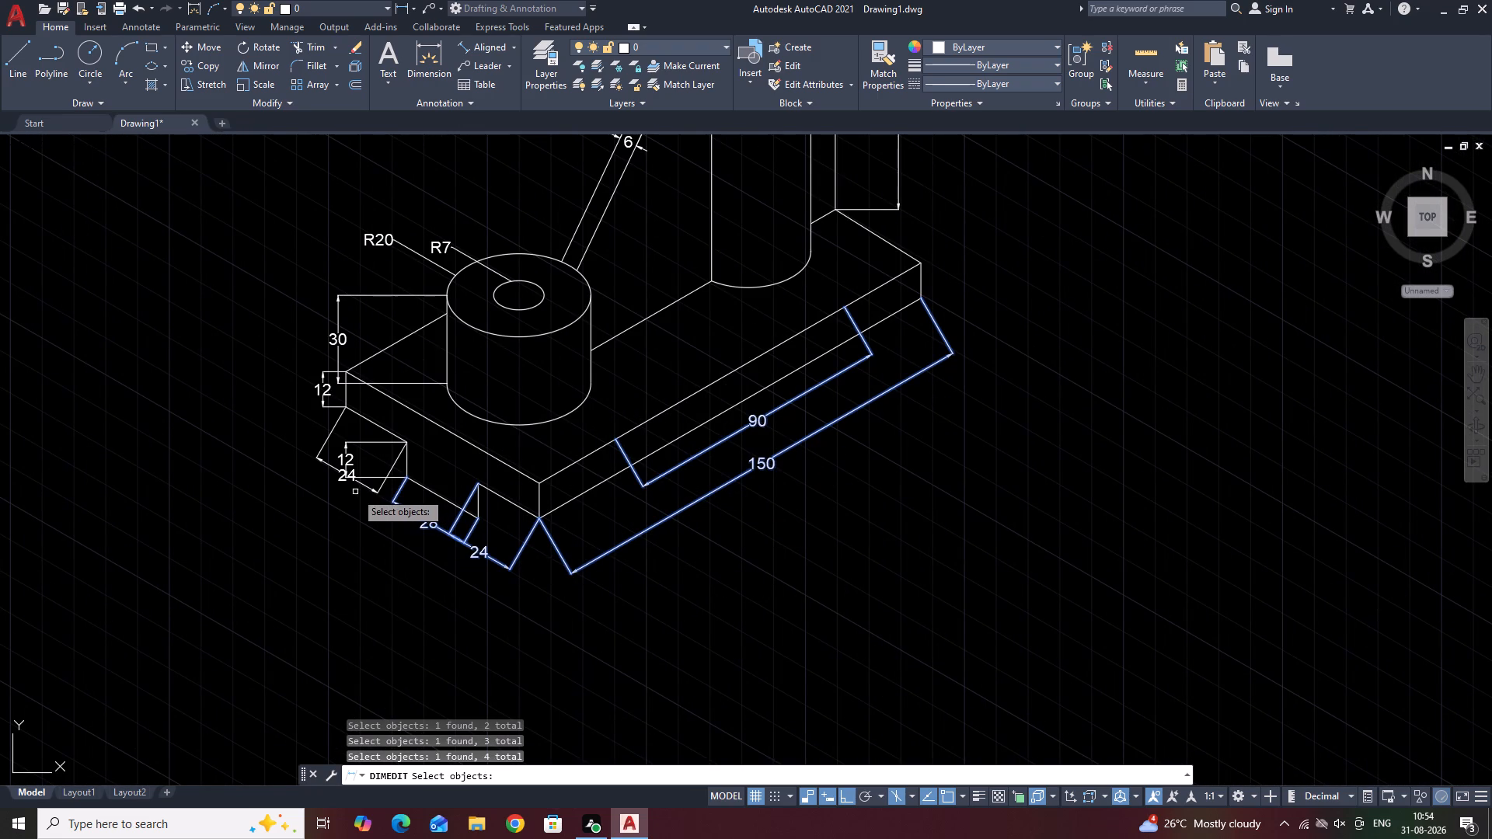
left_click(343, 480)
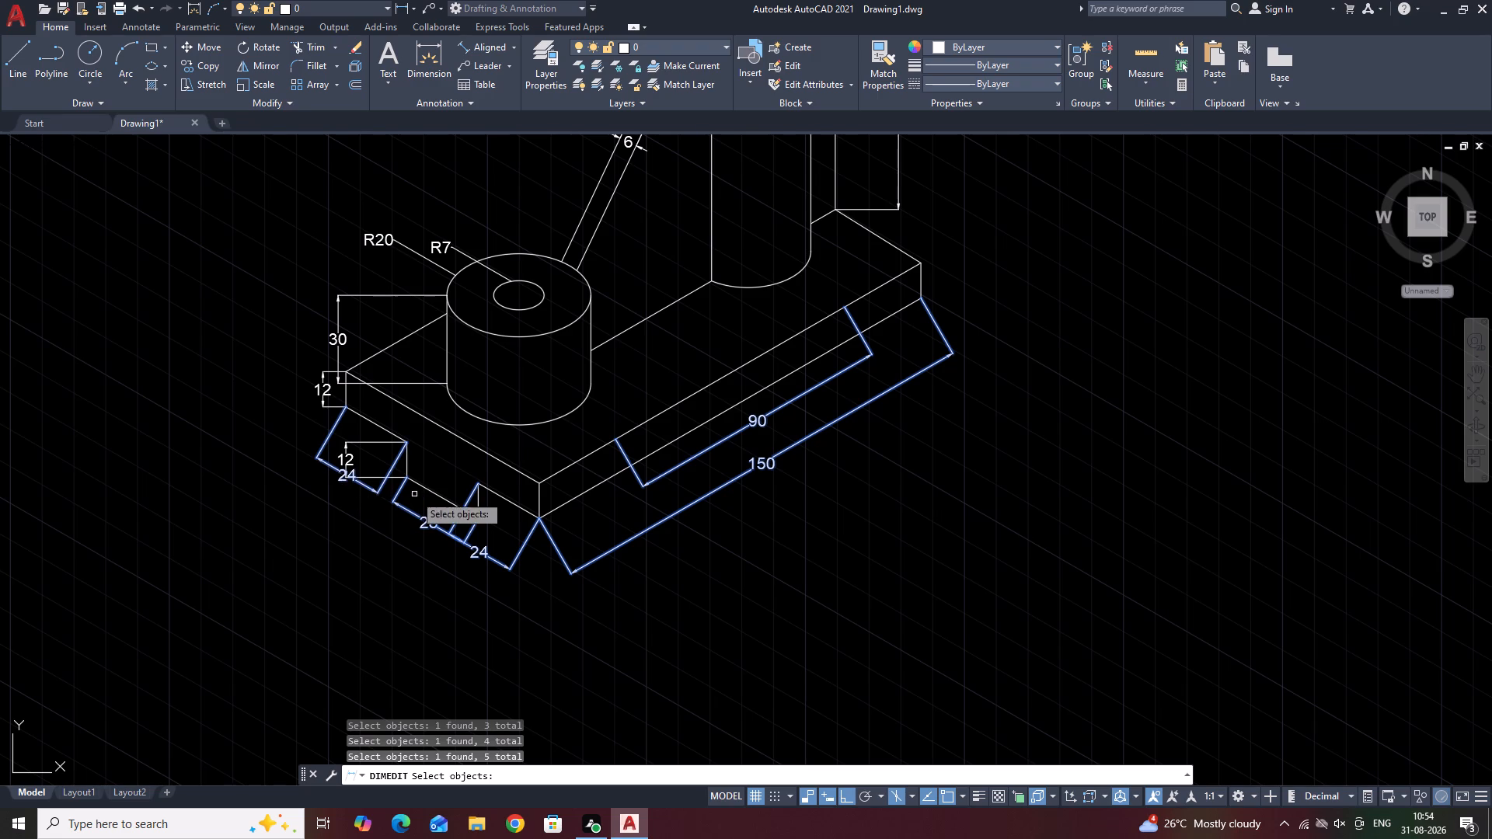
right_click(675, 564)
scroll(507, 553, "up", 2)
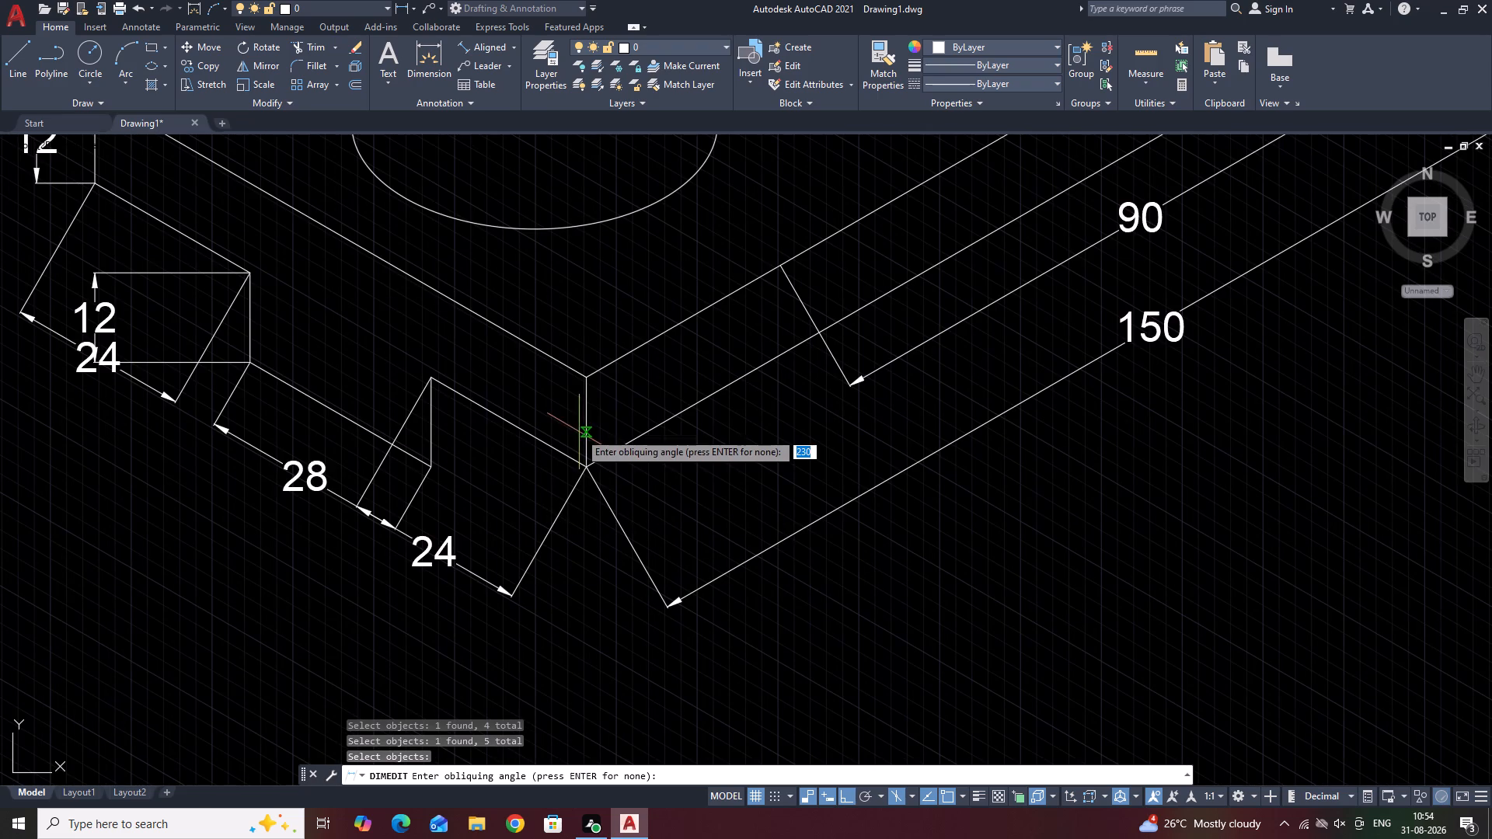
left_click(584, 443)
left_click(584, 410)
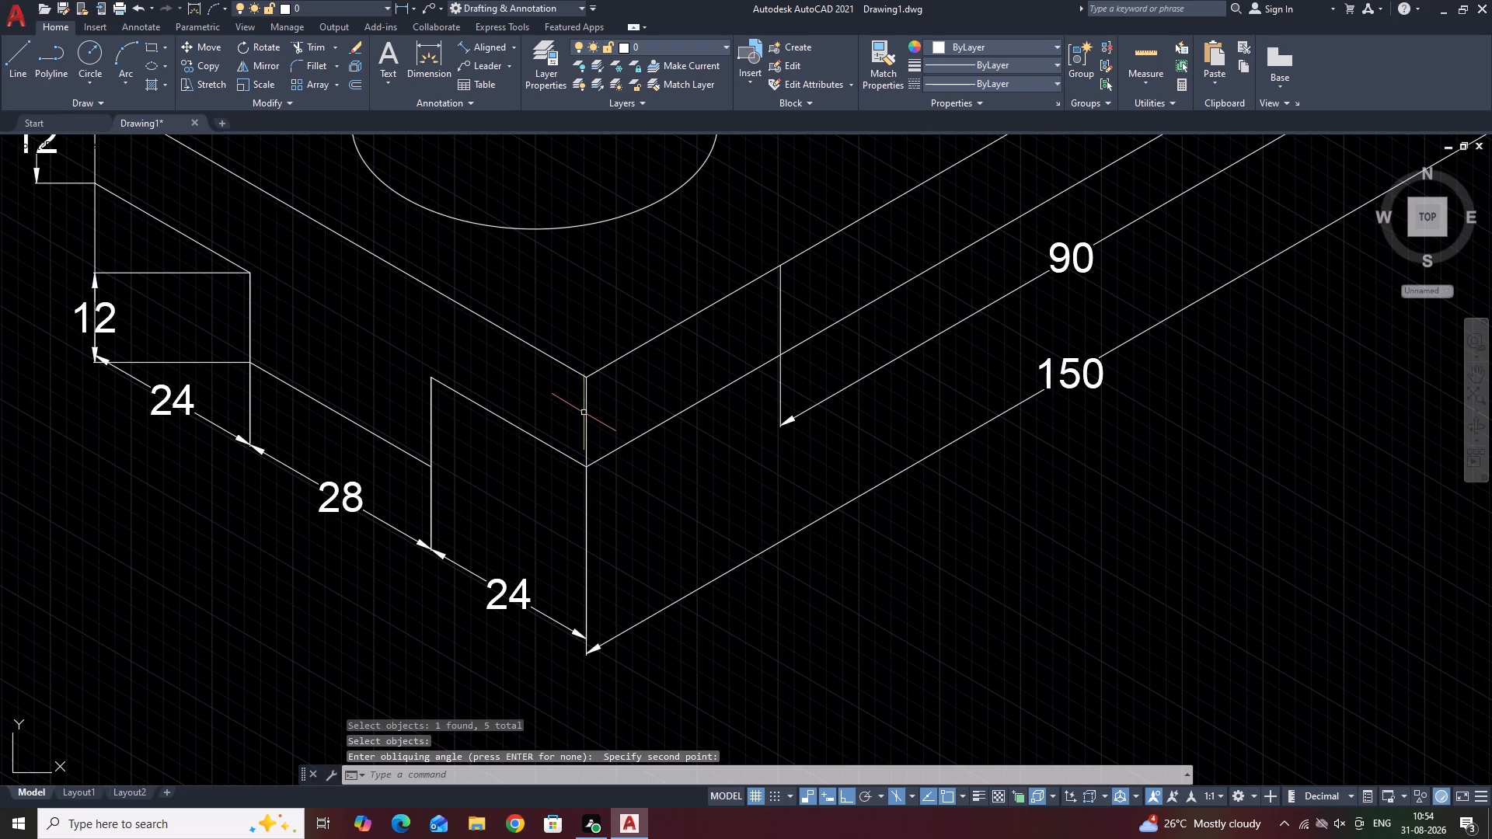
Stretch the 150 dimension line to meet the arrow end of the adjacent 24 dimension below the plate's front corner.
scroll(918, 545, "down", 1)
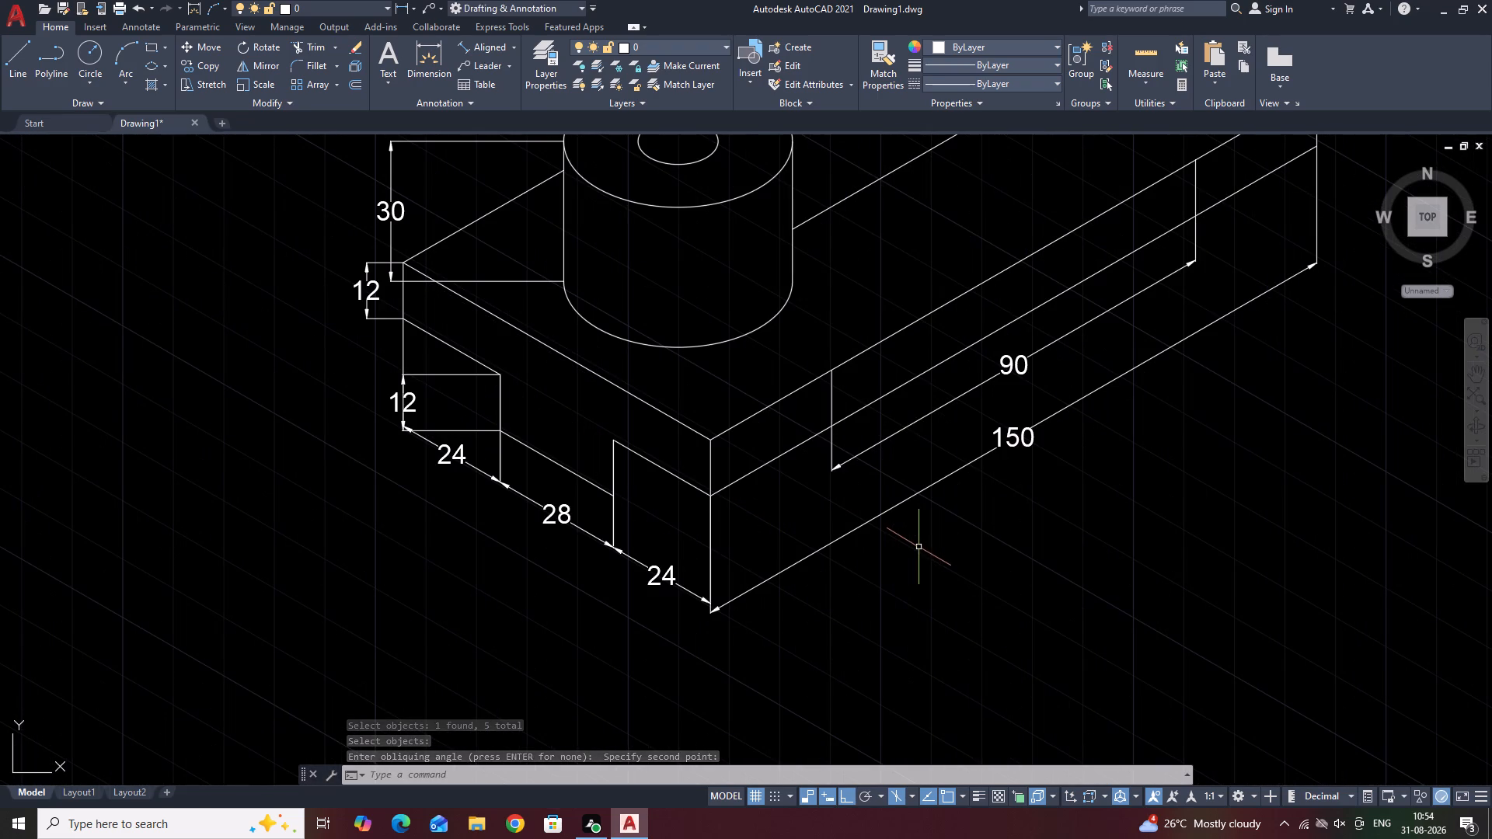
scroll(776, 651, "up", 2)
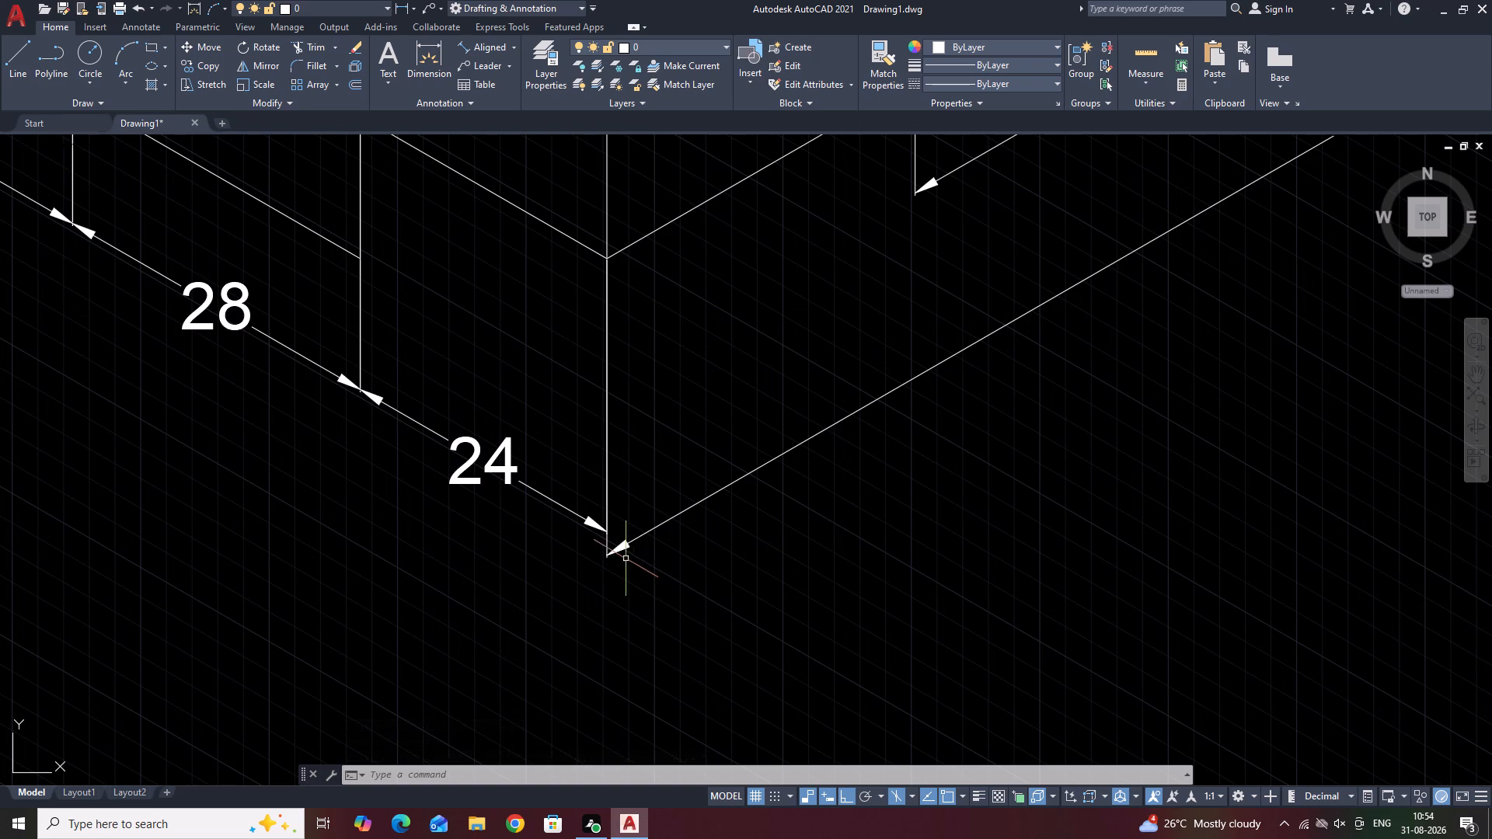
left_click(625, 545)
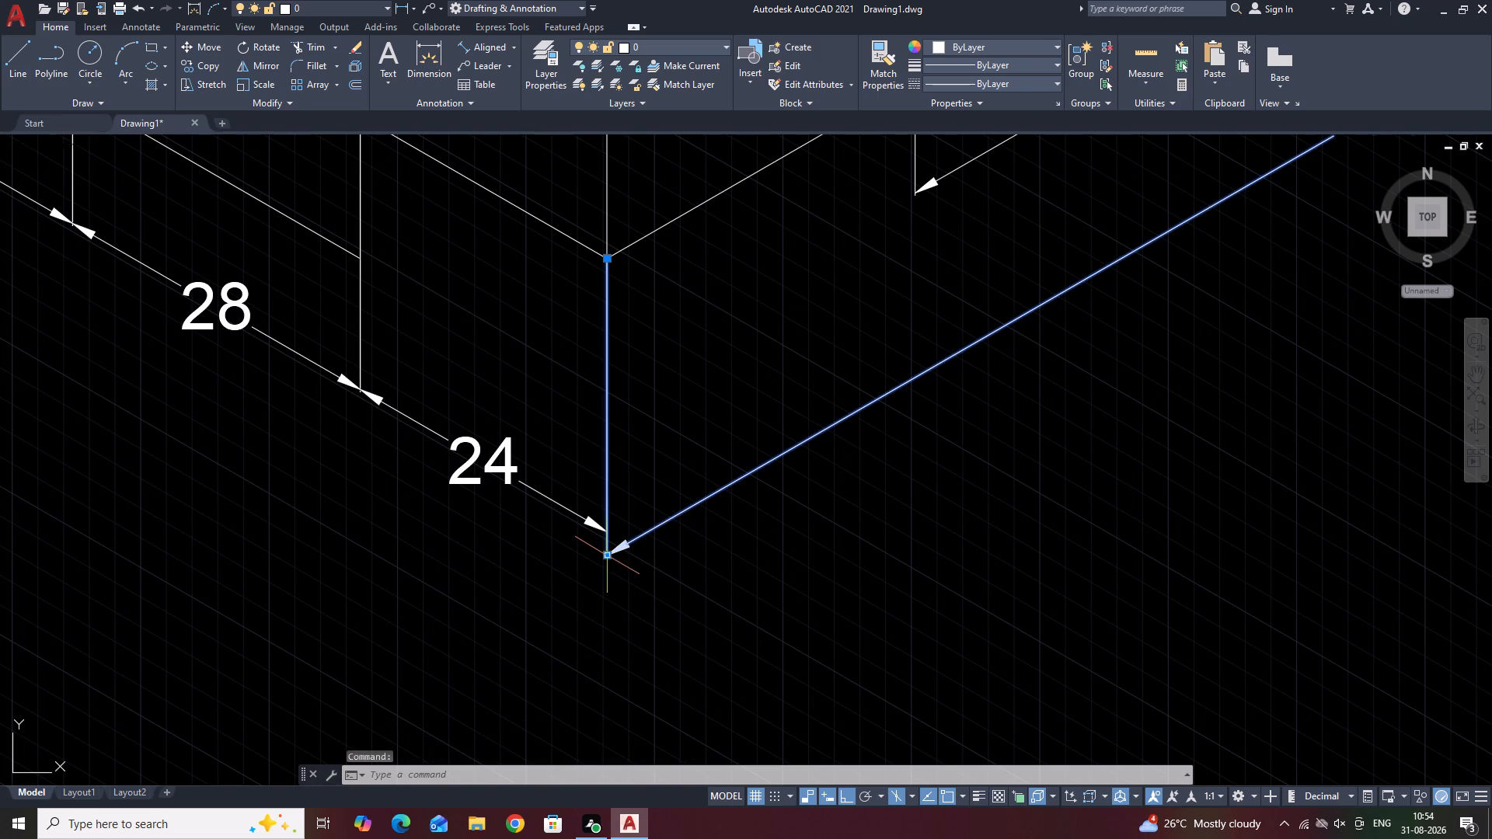
left_click(607, 554)
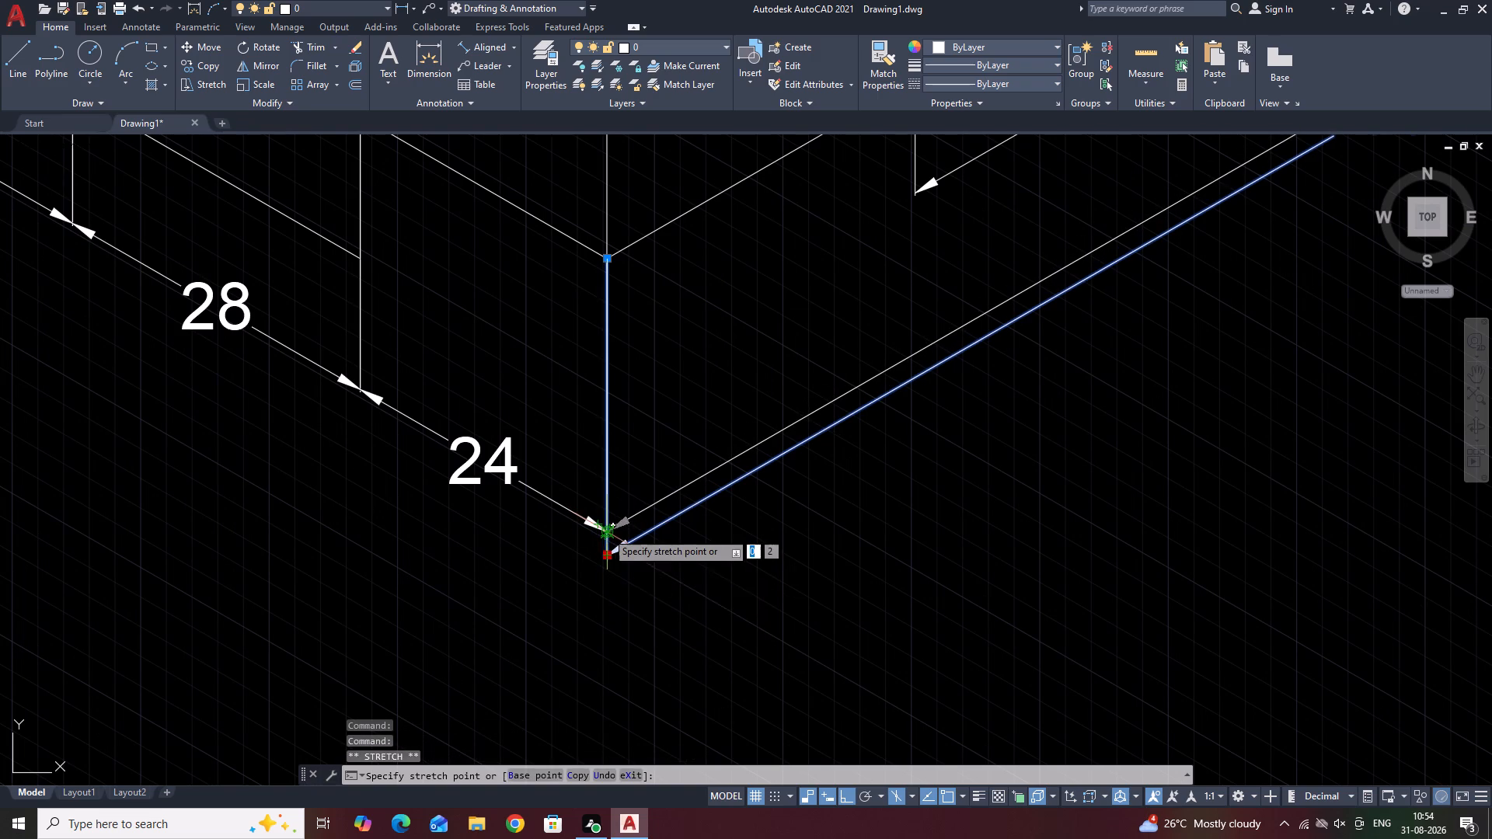
left_click(606, 531)
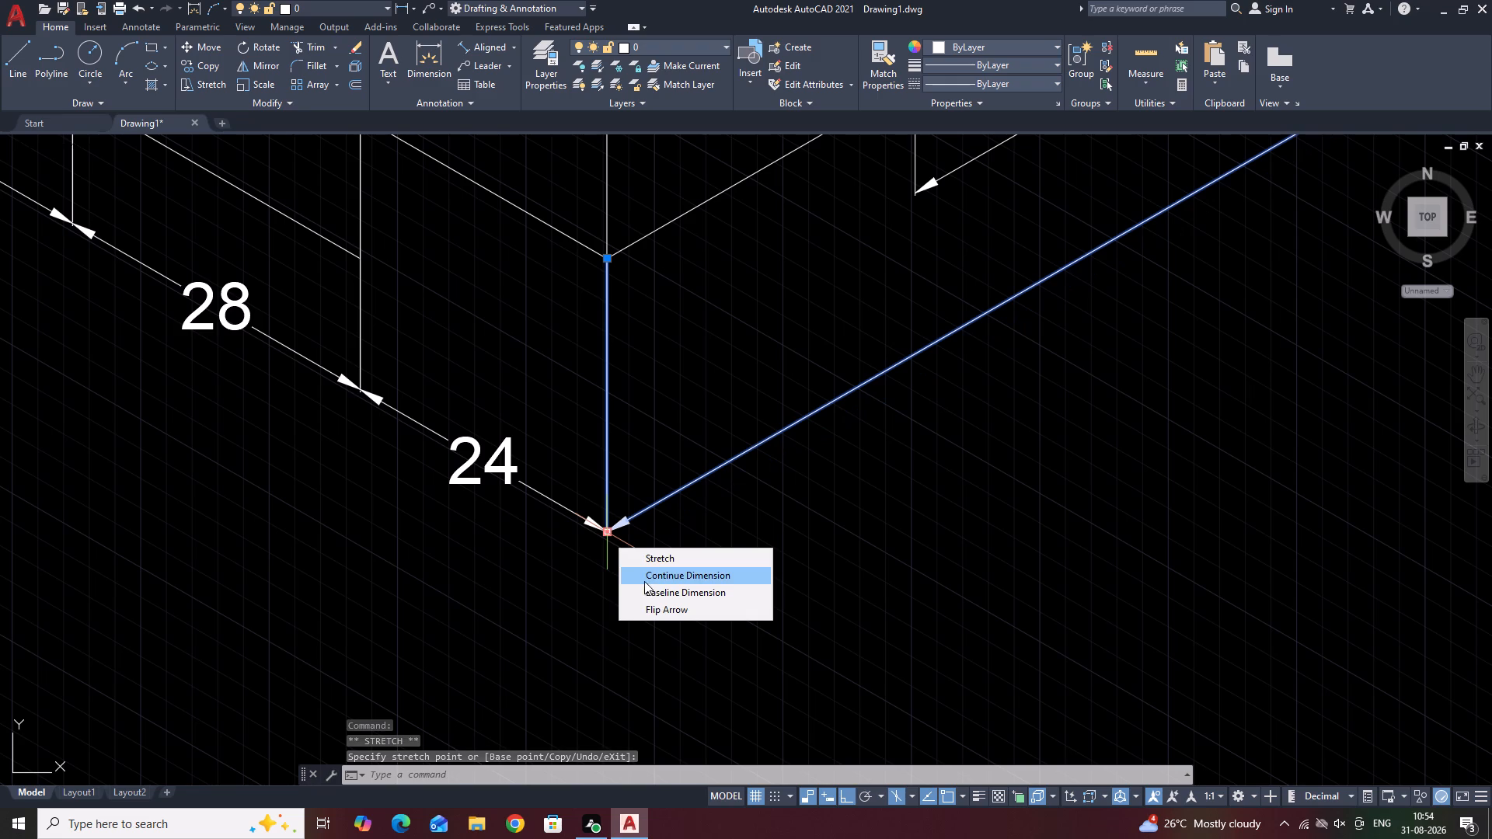
key("space")
key("Escape")
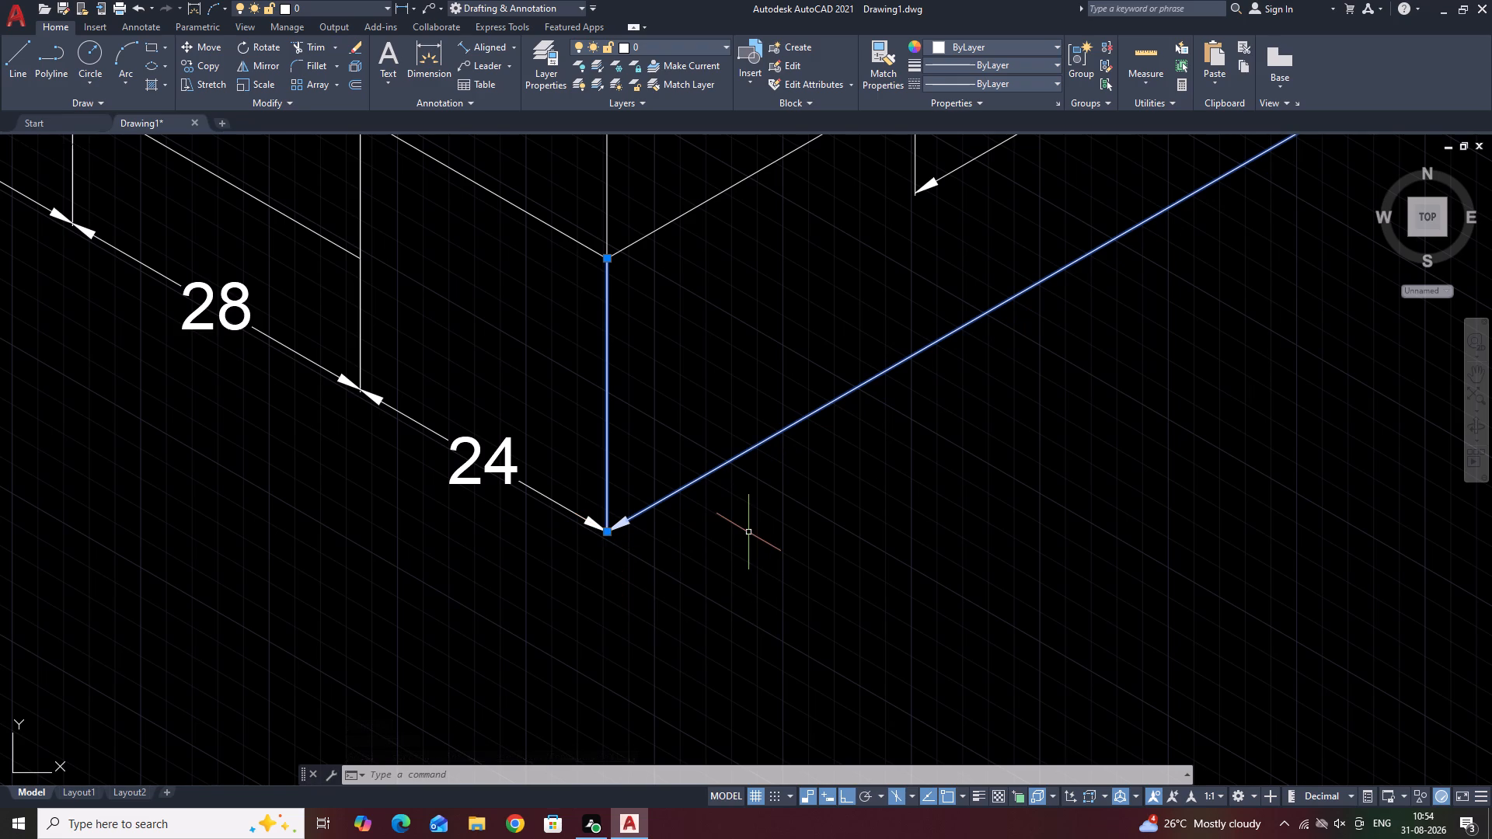
key("Escape")
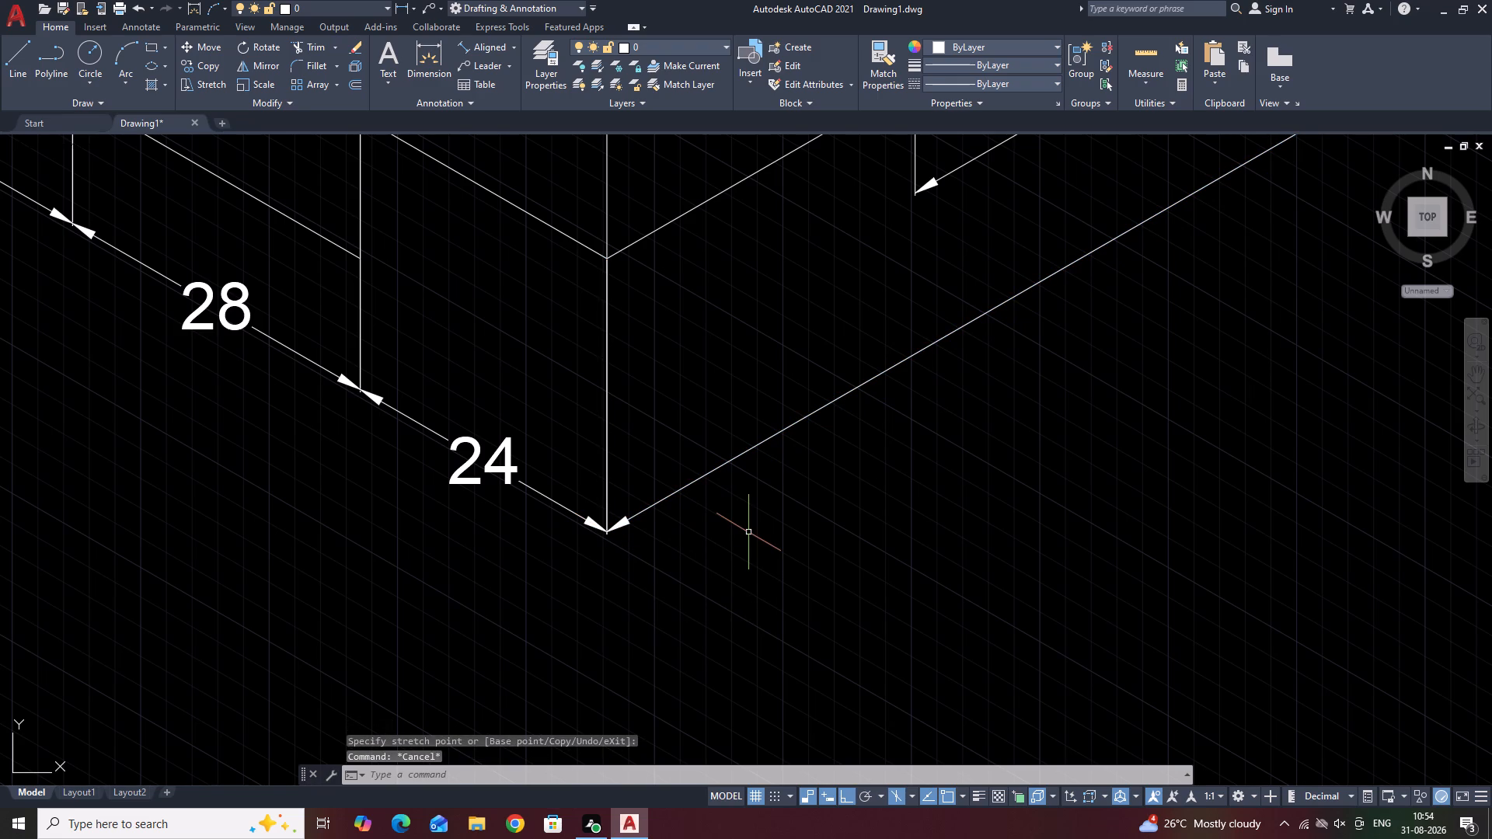
Draw a vertical line from the tall cylinder's top-ellipse left quadrant down to the rib's outer edge.
scroll(748, 532, "down", 1)
middle_click_drag(748, 532, 715, 580)
scroll(725, 573, "down", 1)
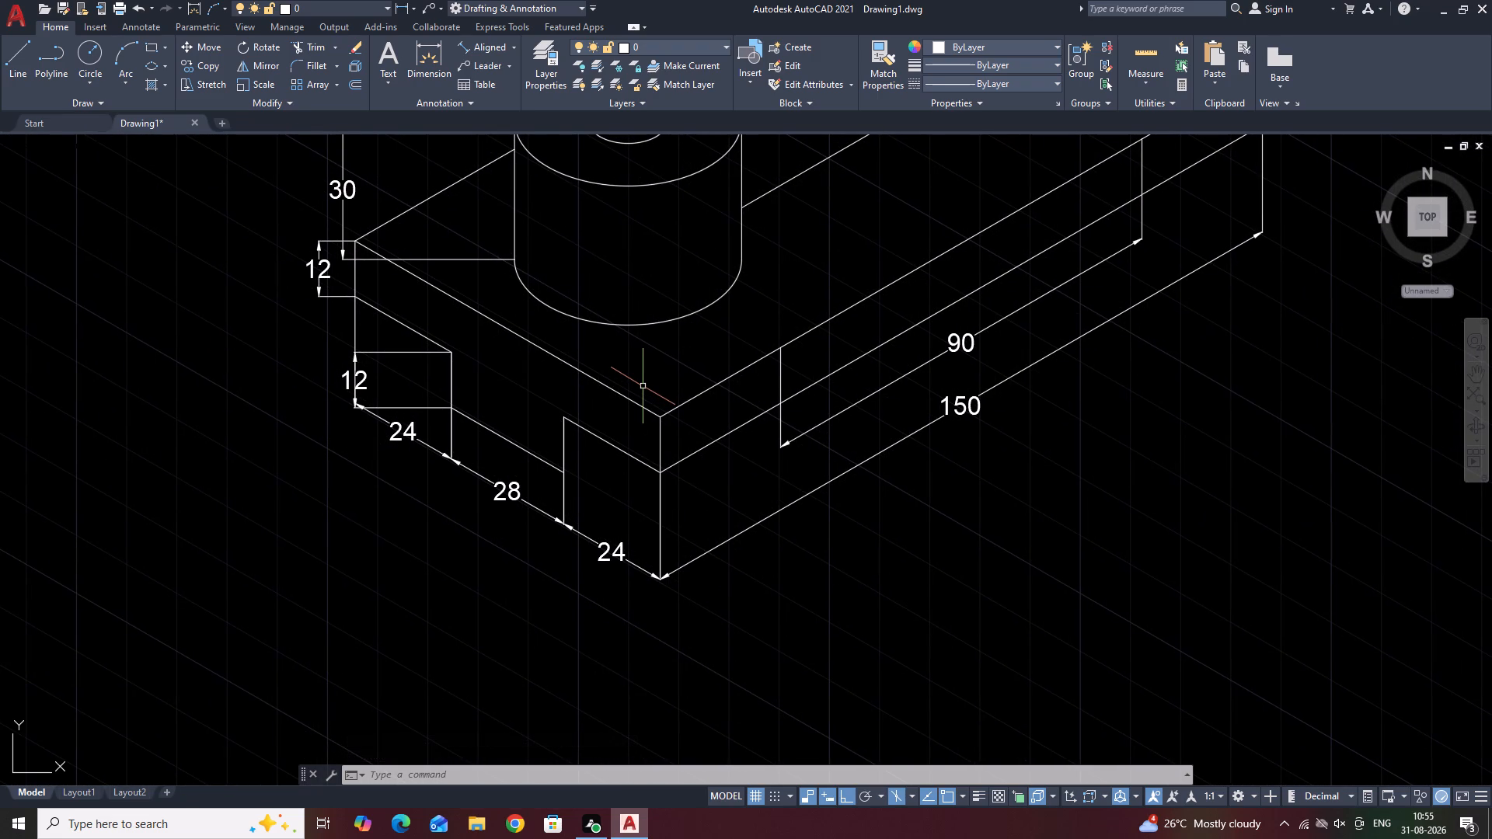
middle_click_drag(640, 382, 535, 588)
scroll(580, 521, "down", 1)
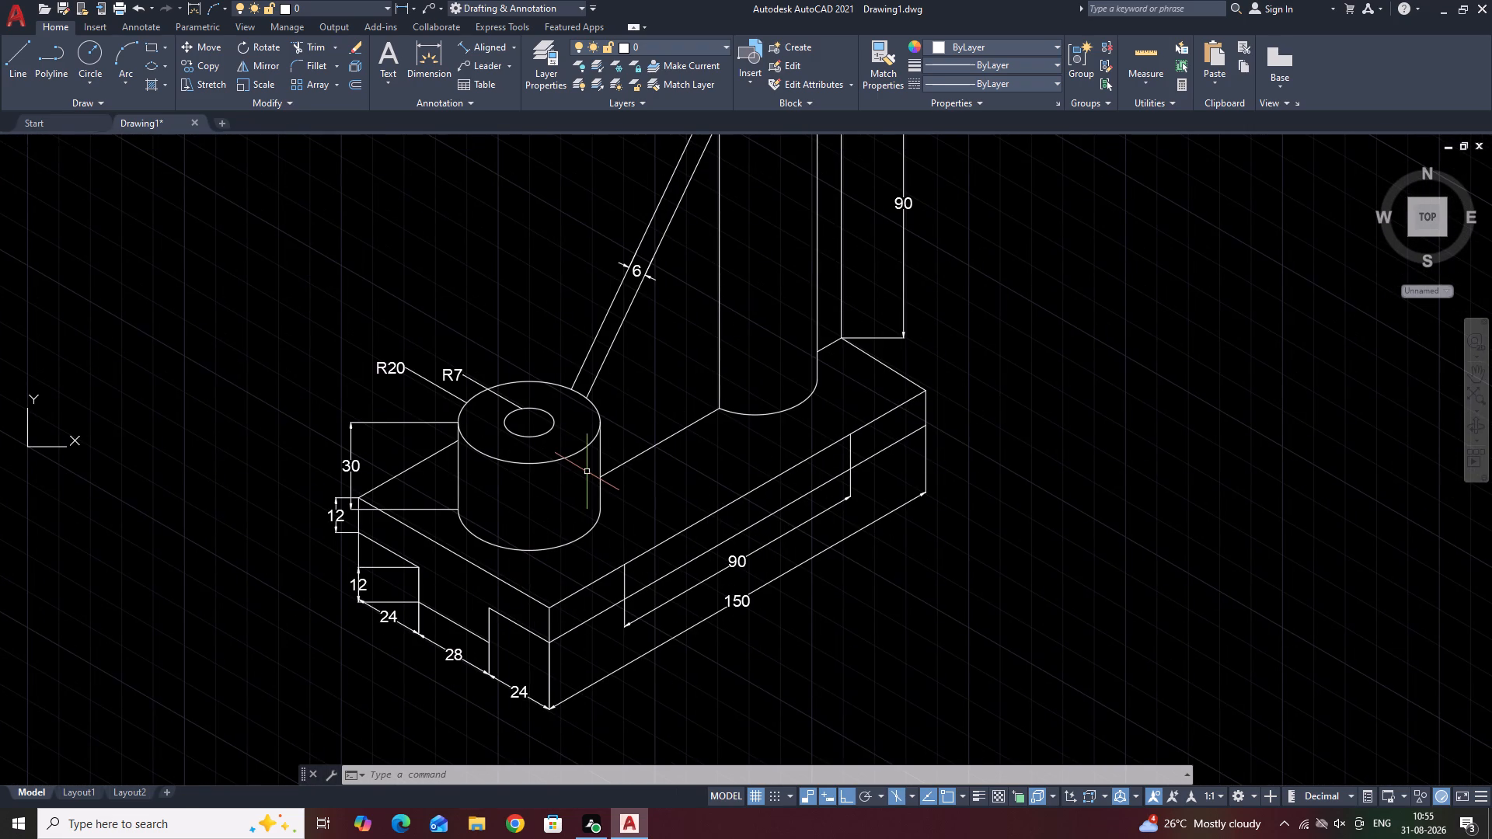
middle_click_drag(587, 472, 567, 552)
scroll(567, 552, "down", 1)
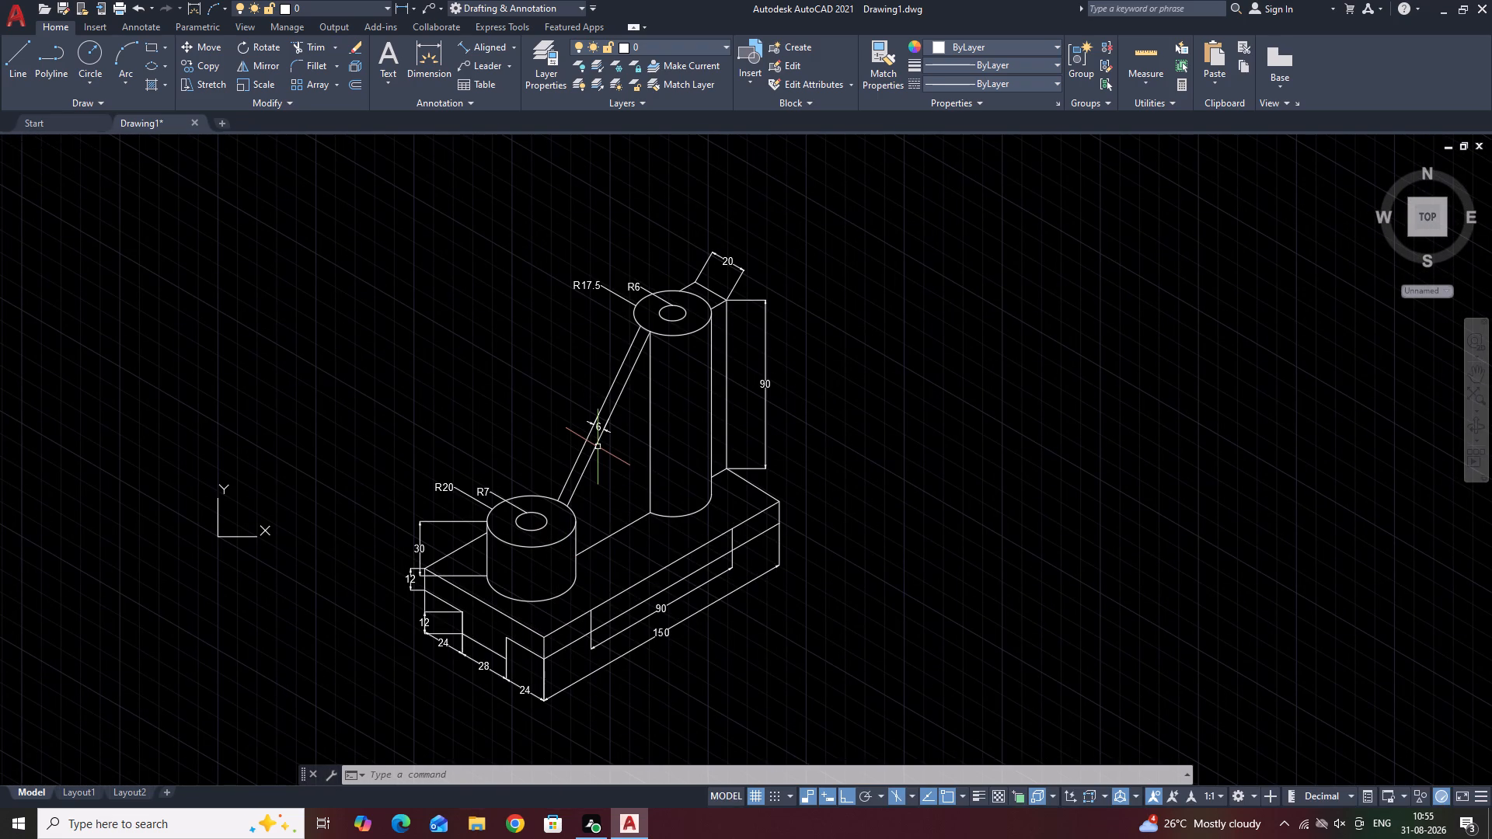
scroll(598, 447, "up", 1)
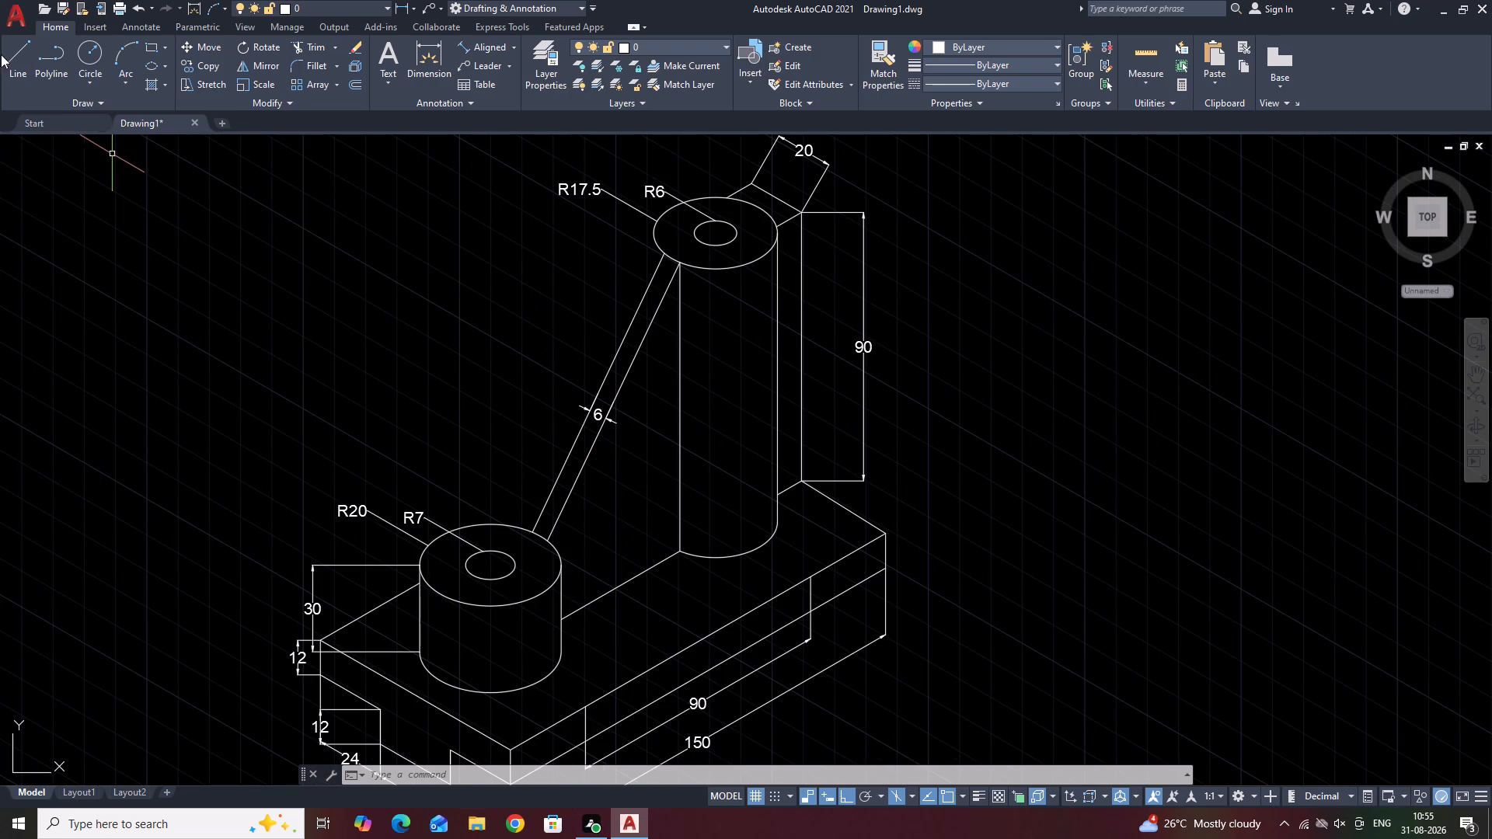
left_click(20, 57)
scroll(663, 236, "up", 1)
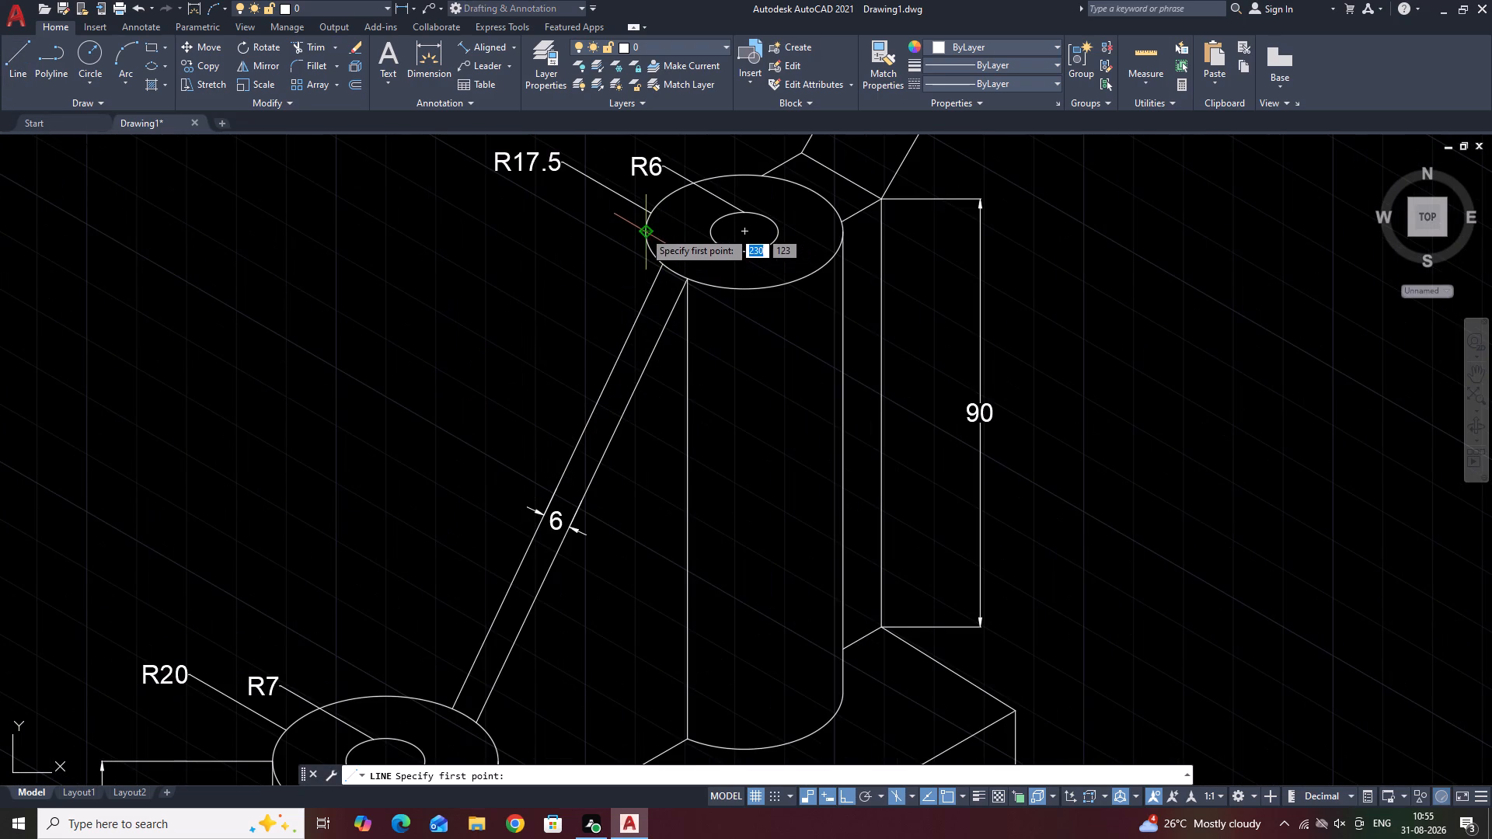
left_click(643, 231)
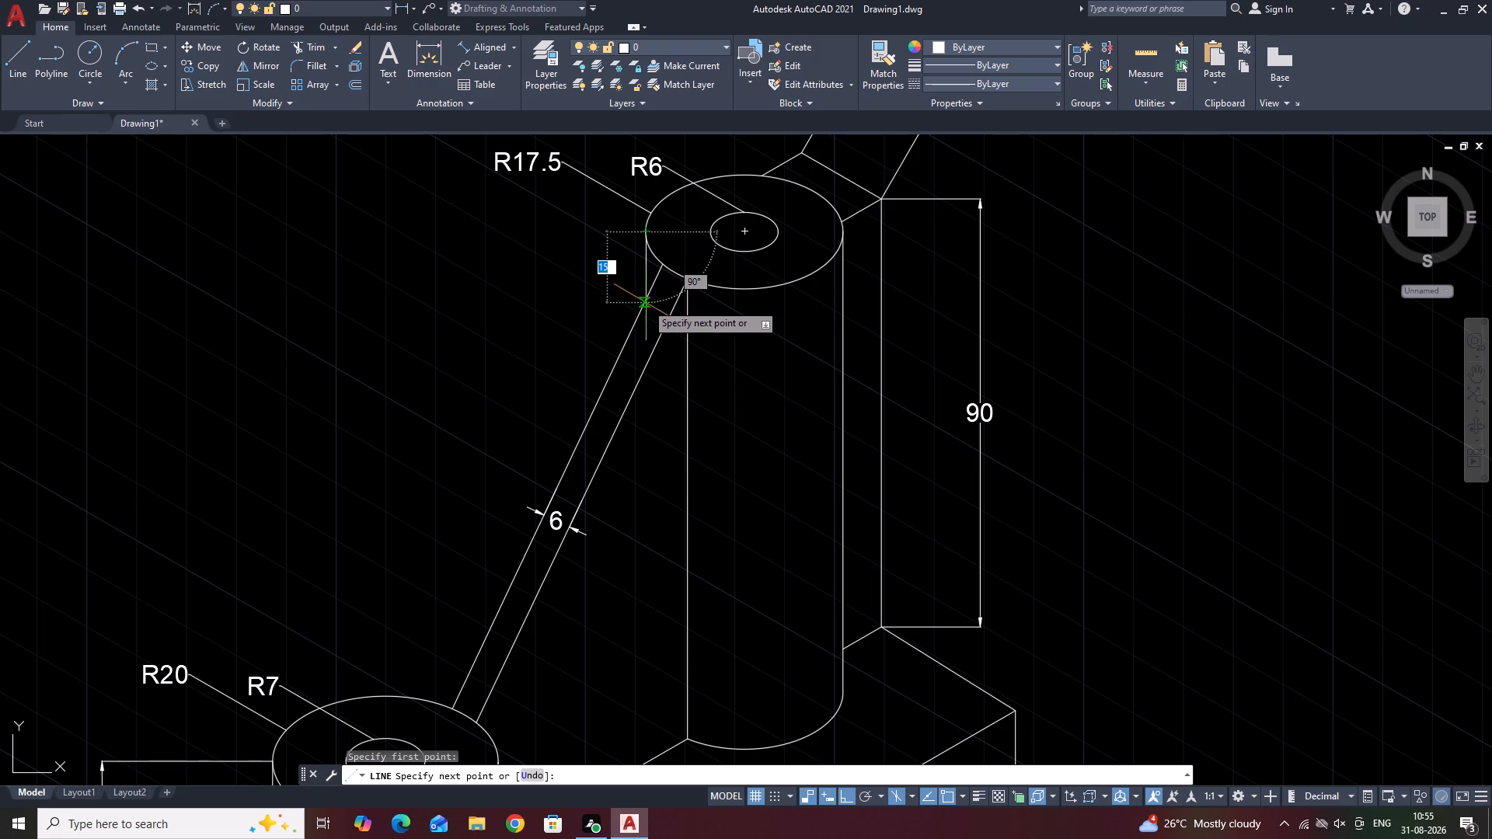
left_click(646, 303)
key("space")
Oblique the boss's 30 height dimension and both 12 vertical dimensions parallel to the plate's short top edge on the notched end.
scroll(646, 303, "down", 2)
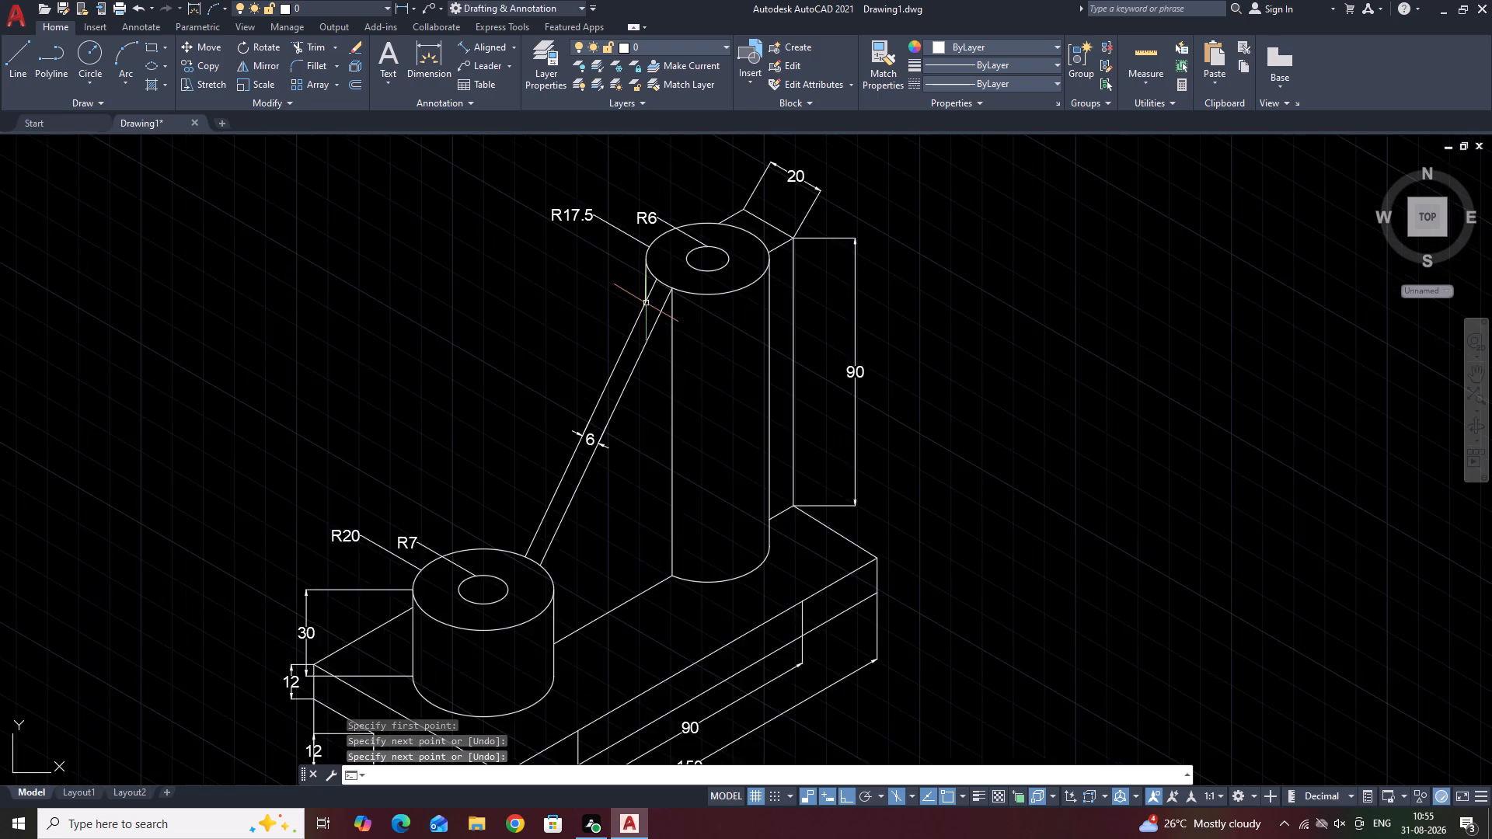
scroll(659, 361, "up", 2)
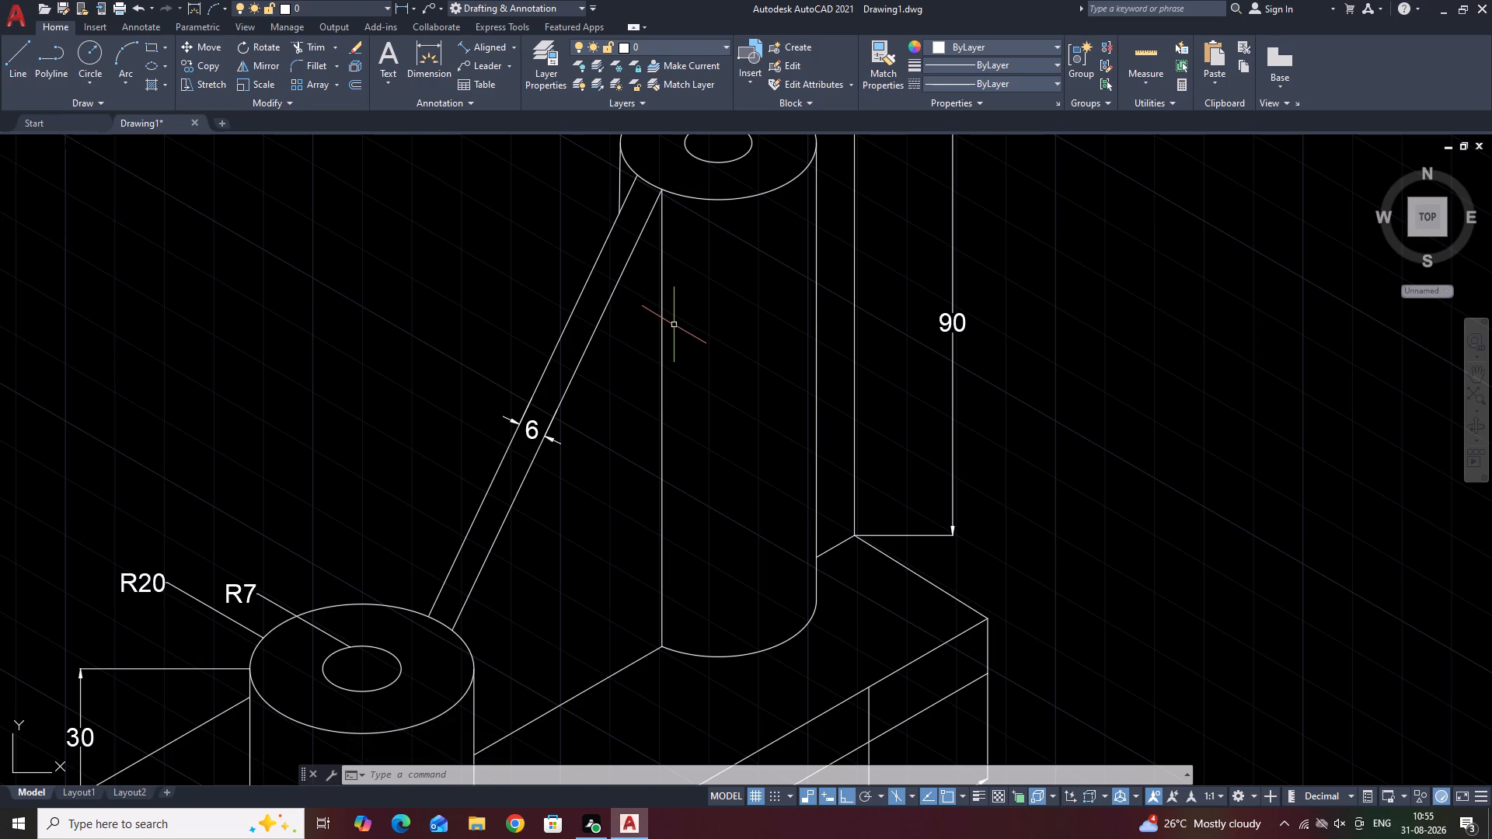
scroll(674, 325, "down", 1)
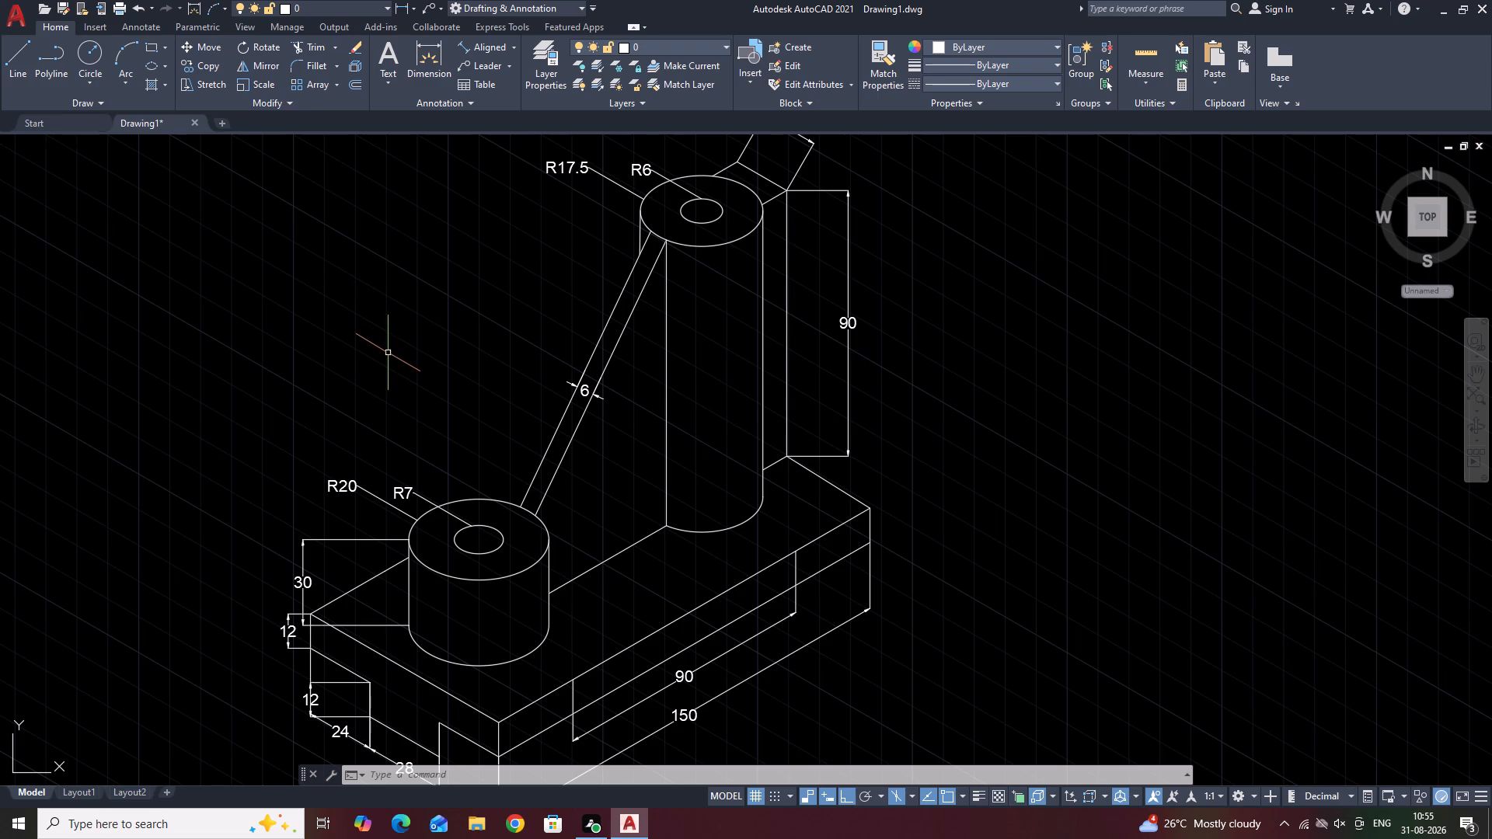
type("DIM")
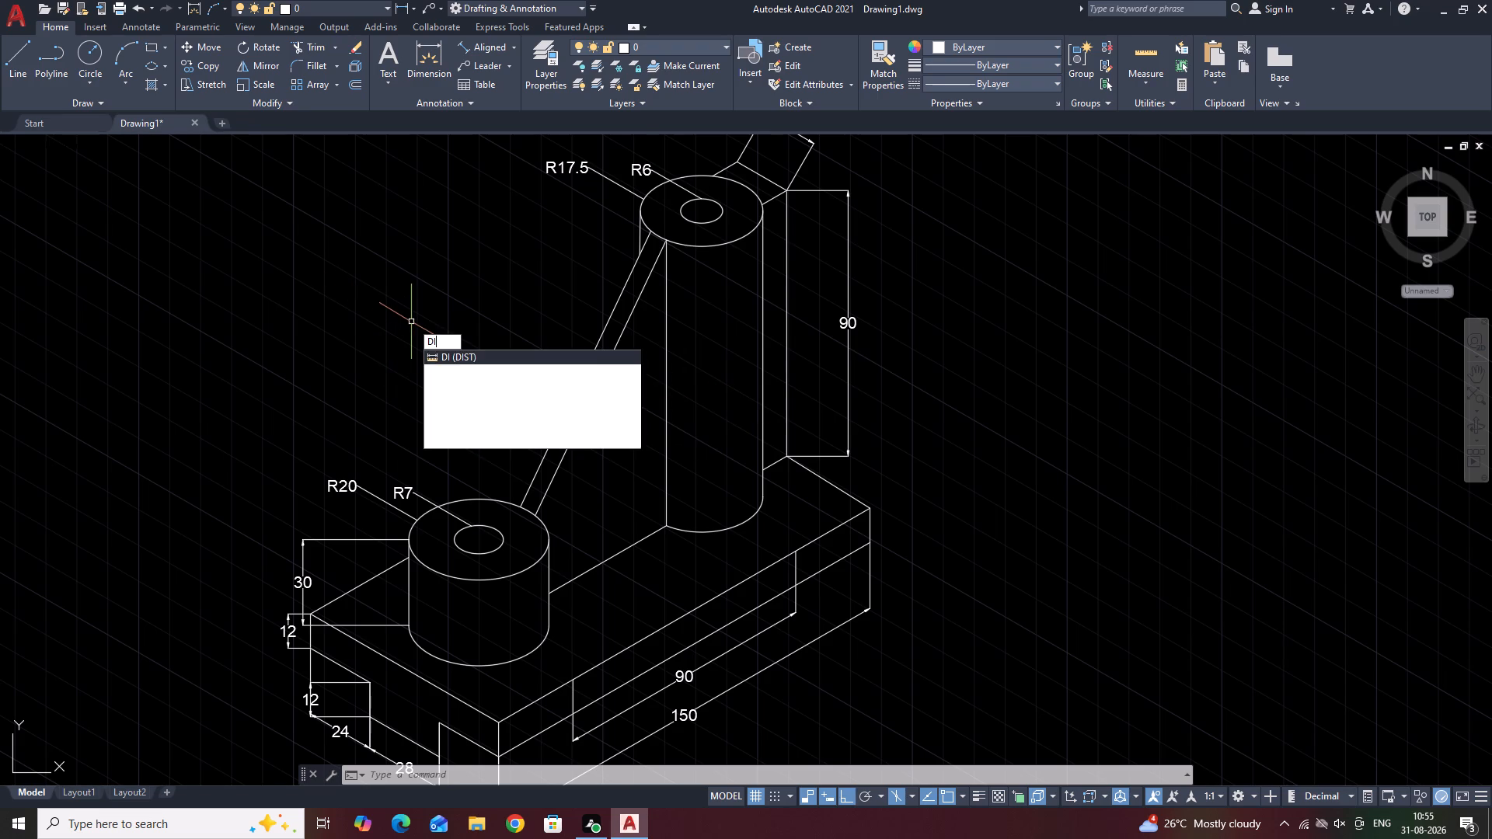
left_click(481, 410)
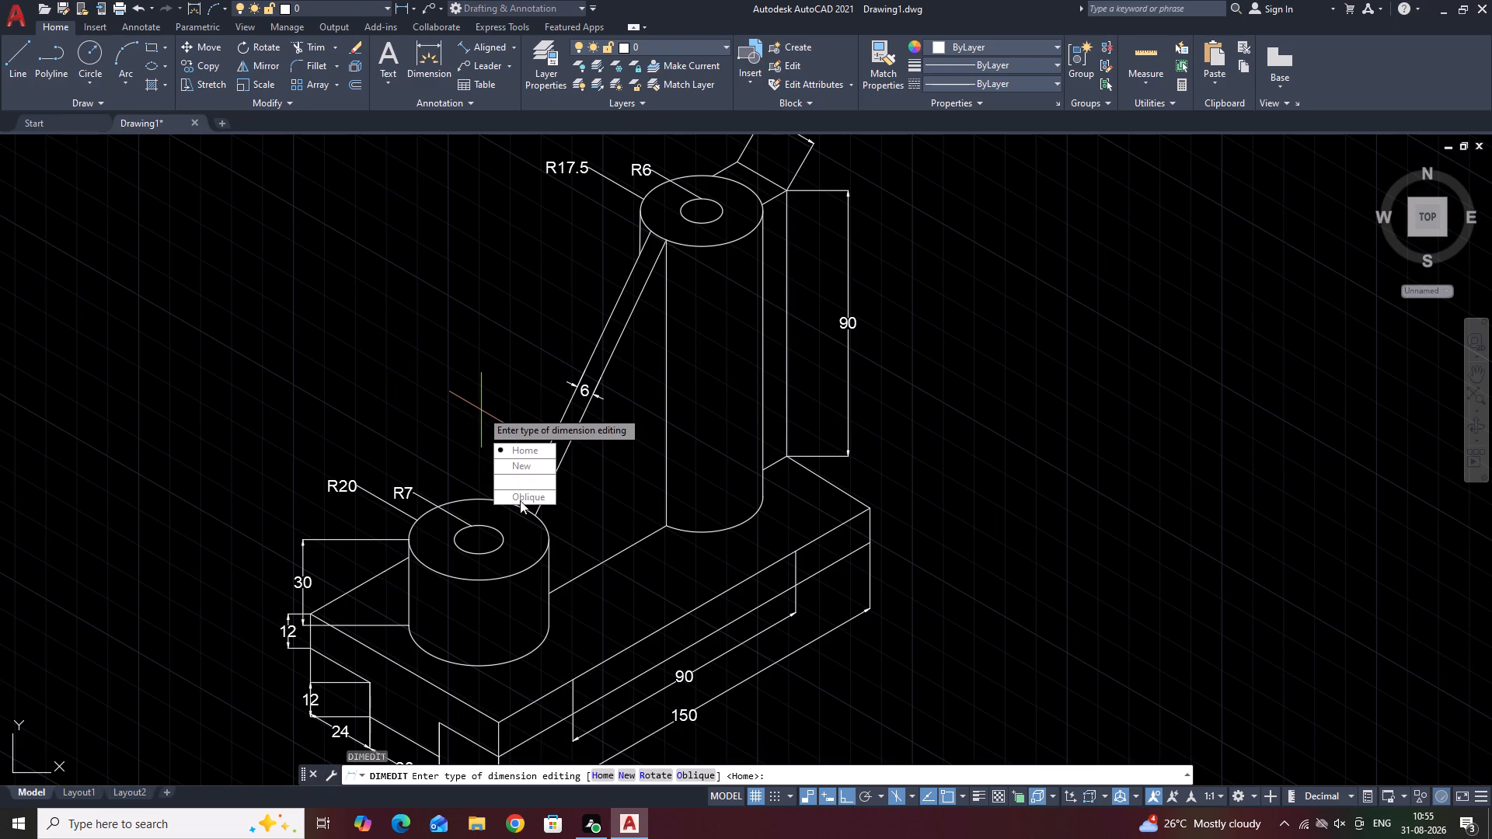
left_click_drag(530, 500, 481, 410)
middle_click_drag(454, 465, 603, 142)
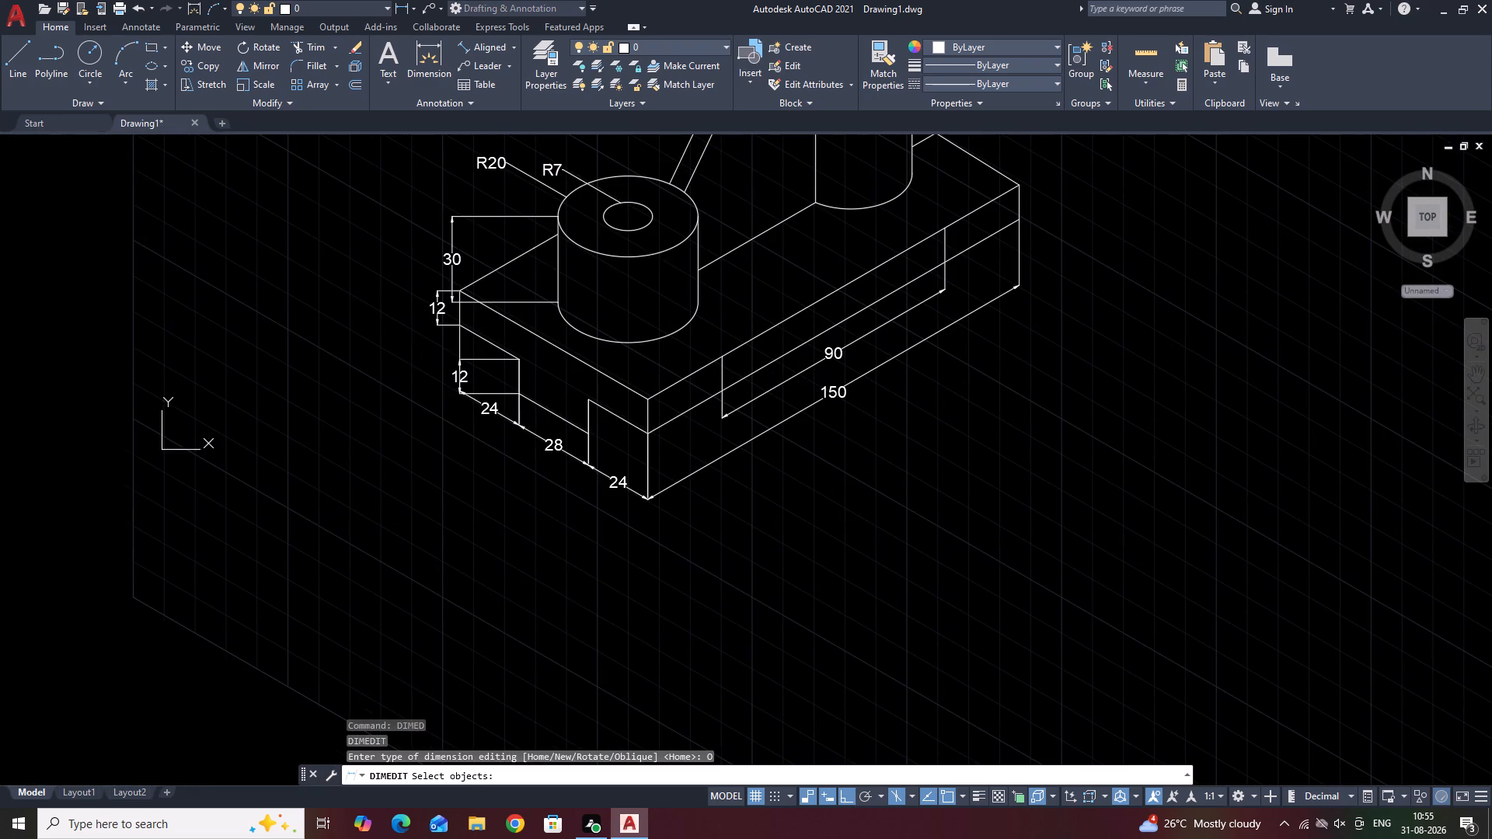
left_click(464, 382)
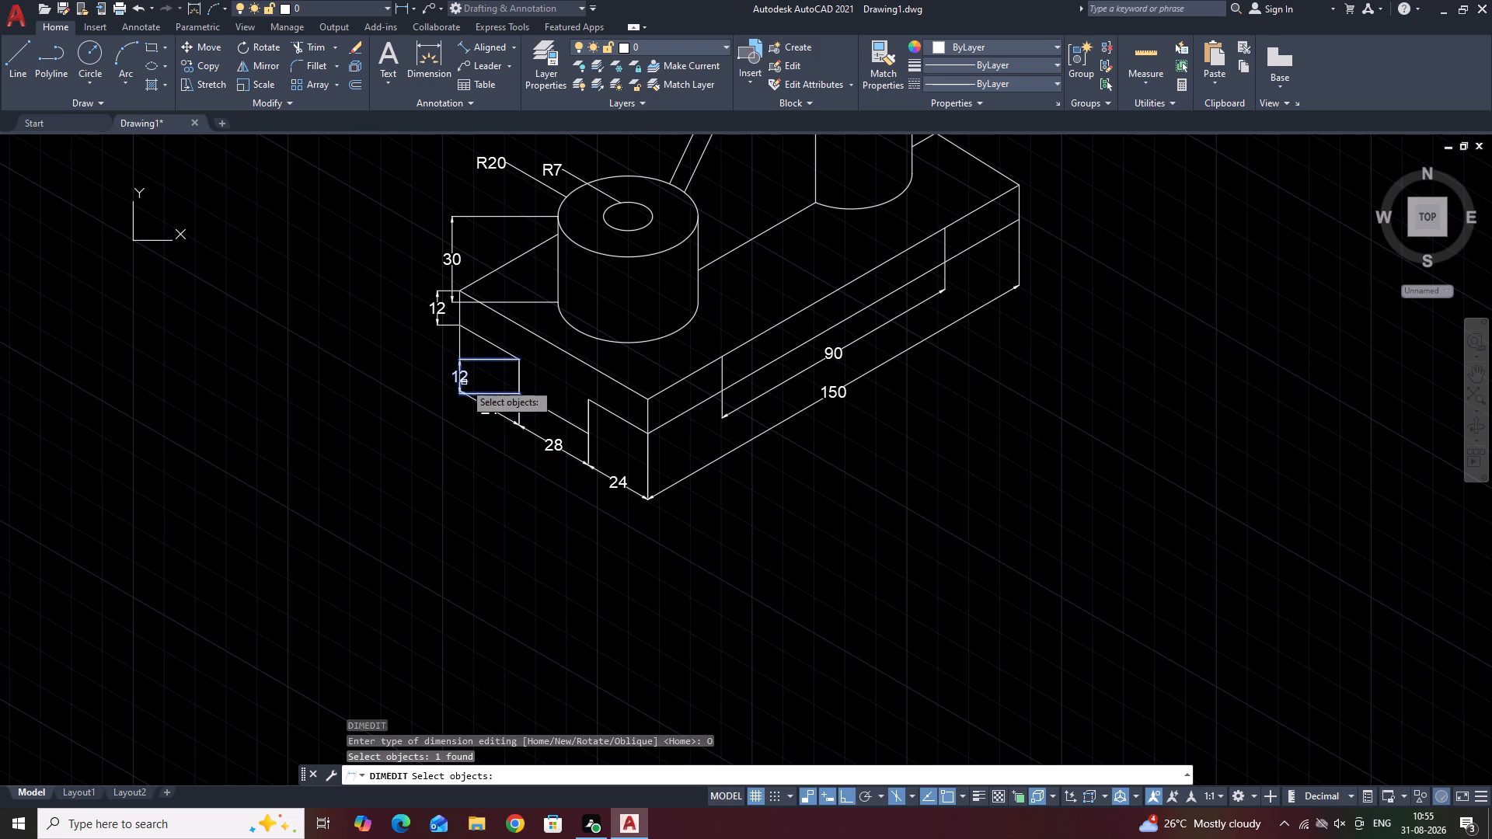
left_click(441, 312)
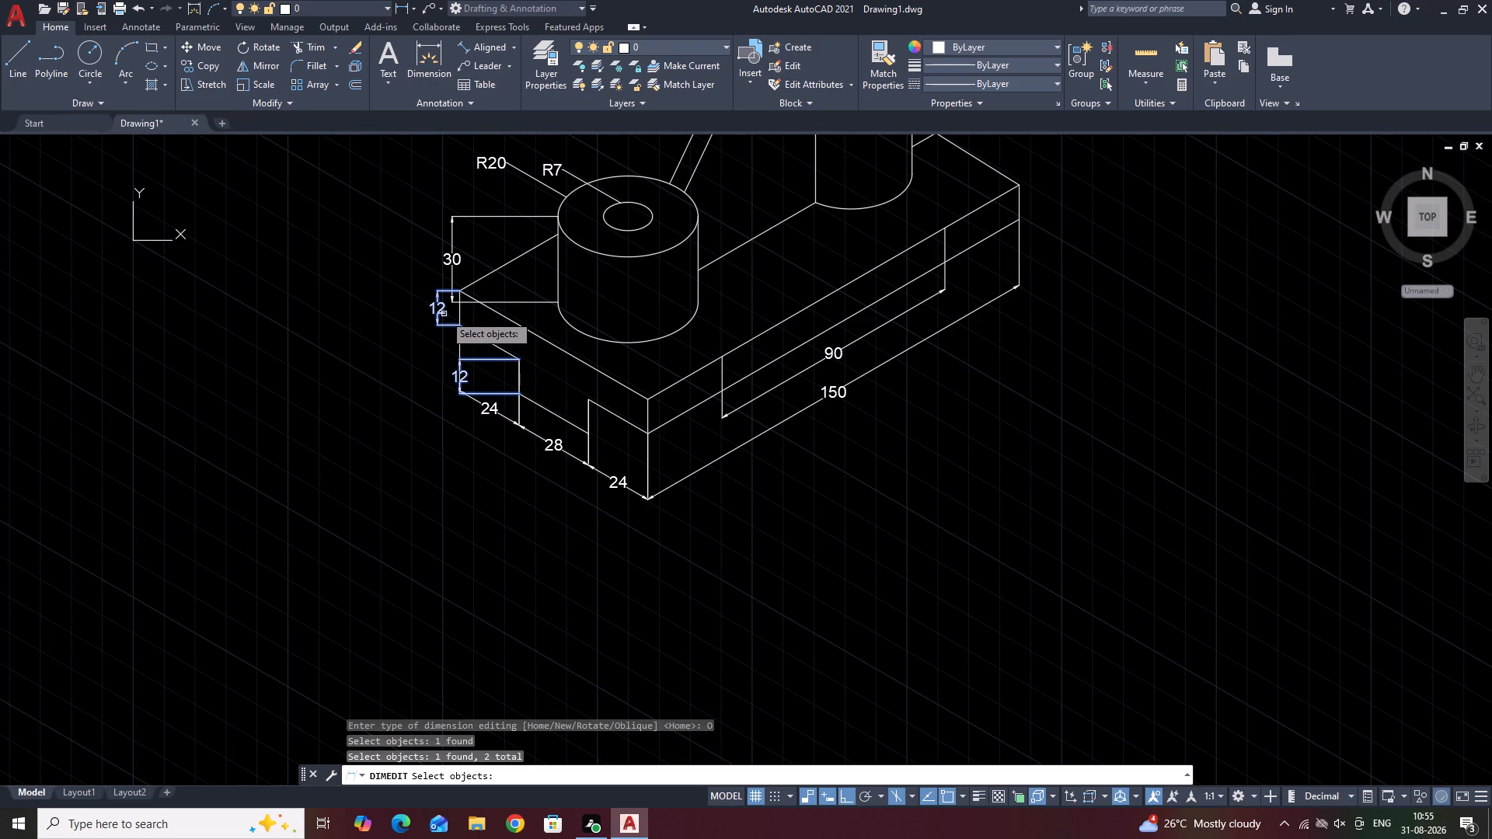
left_click(451, 260)
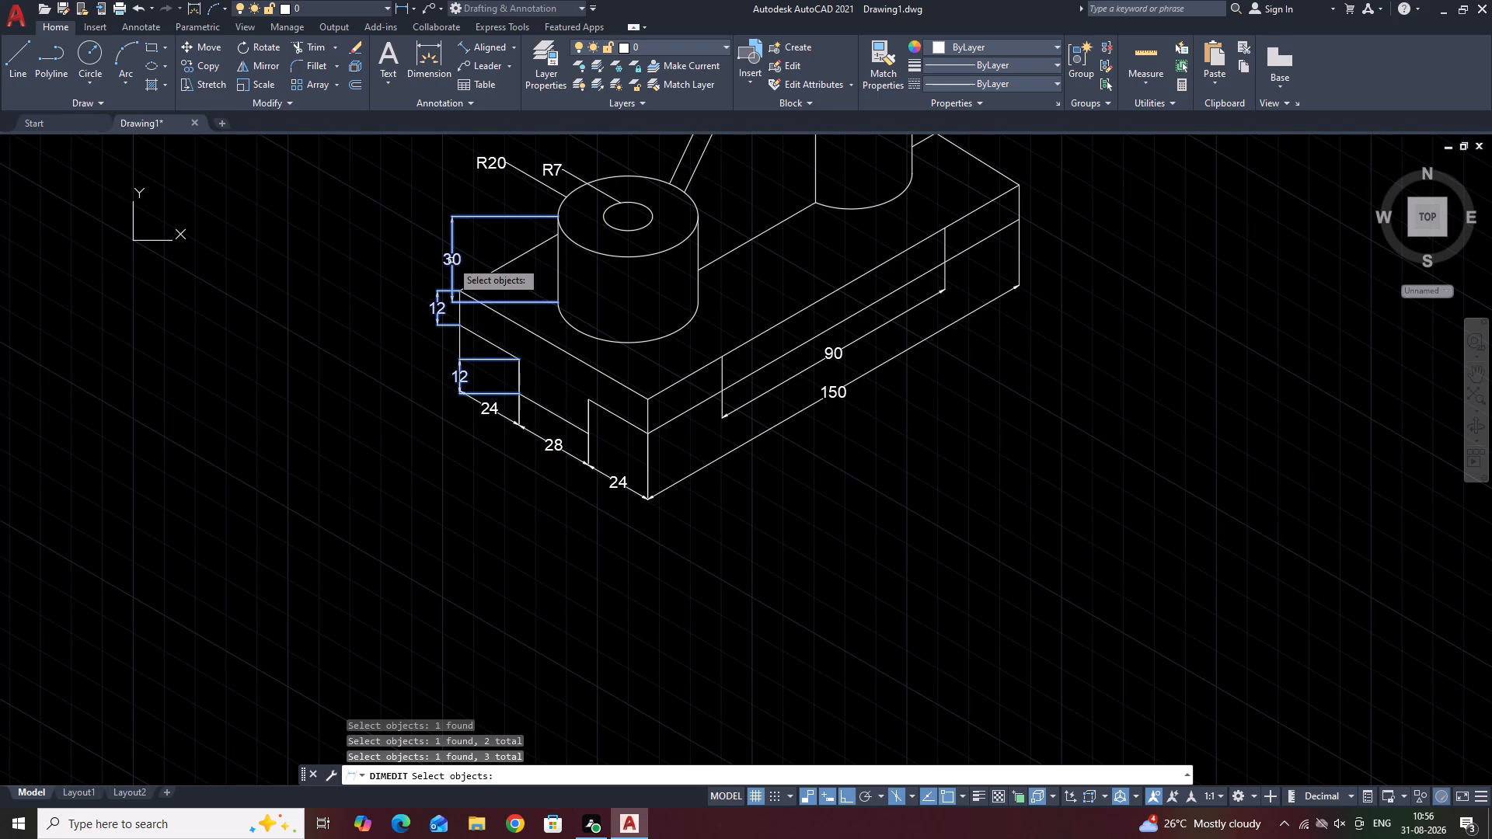
right_click(451, 260)
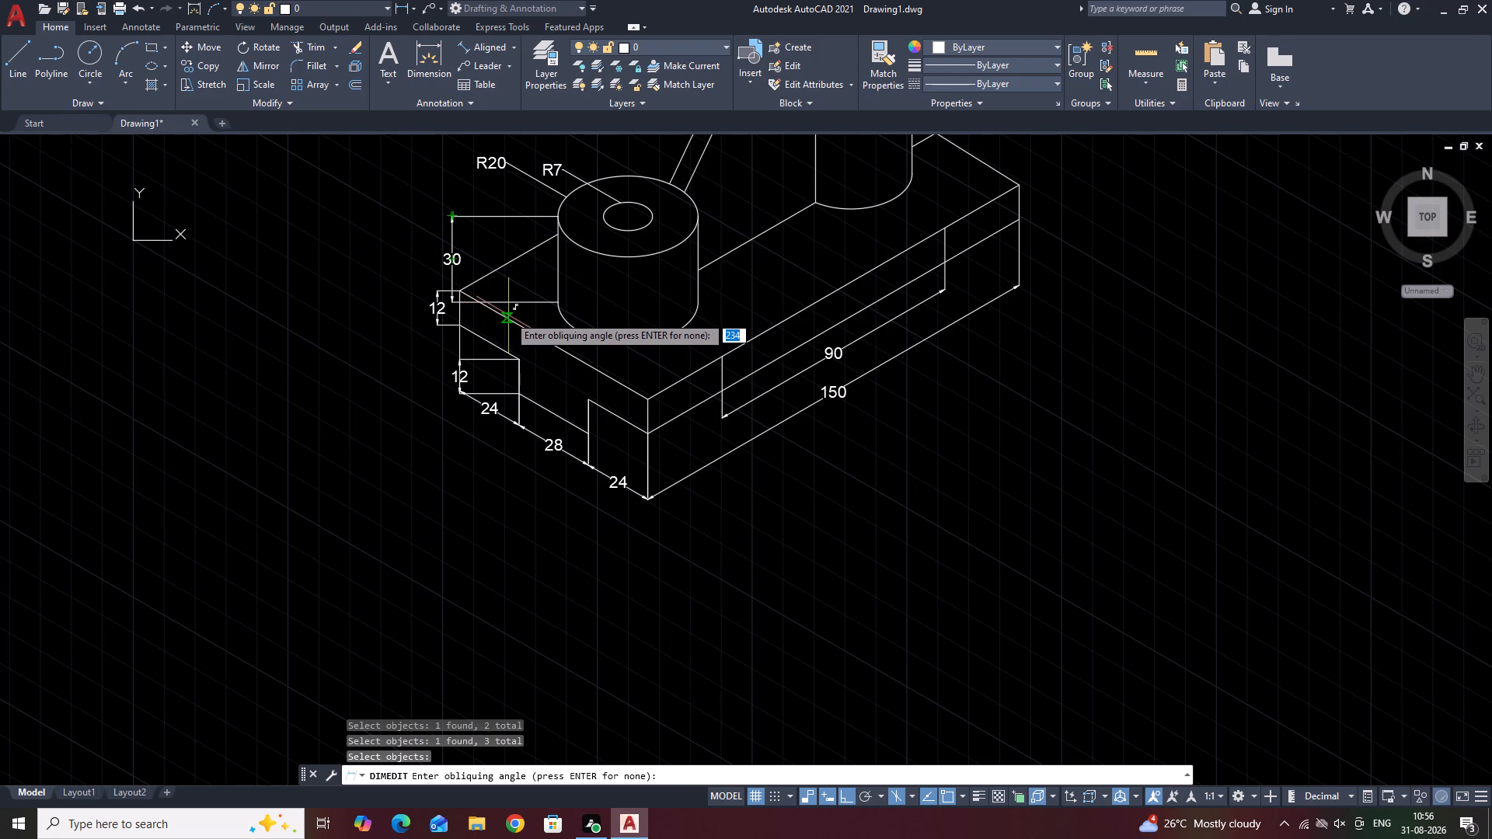
left_click(511, 321)
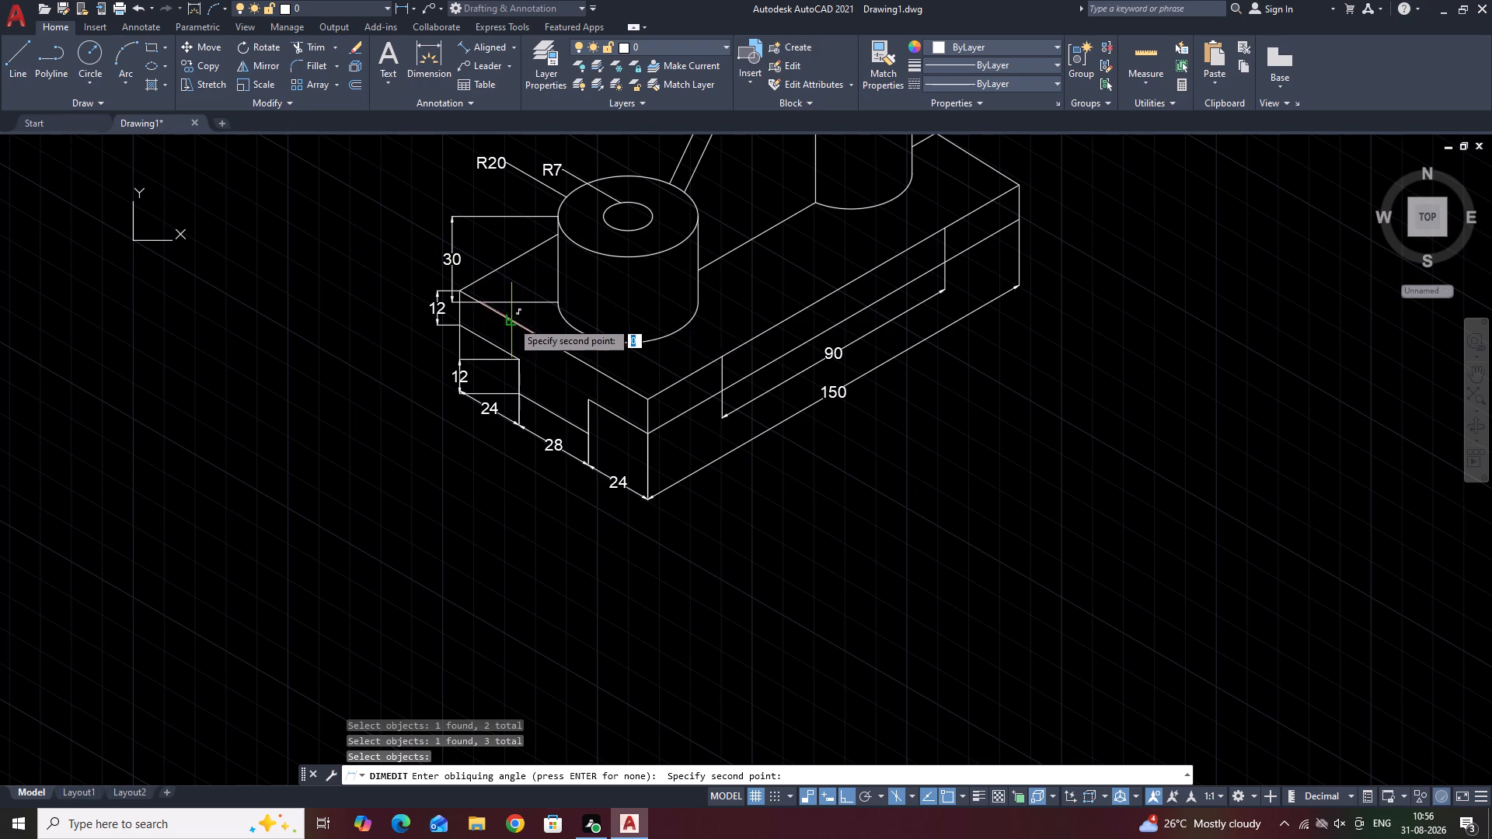
left_click(537, 336)
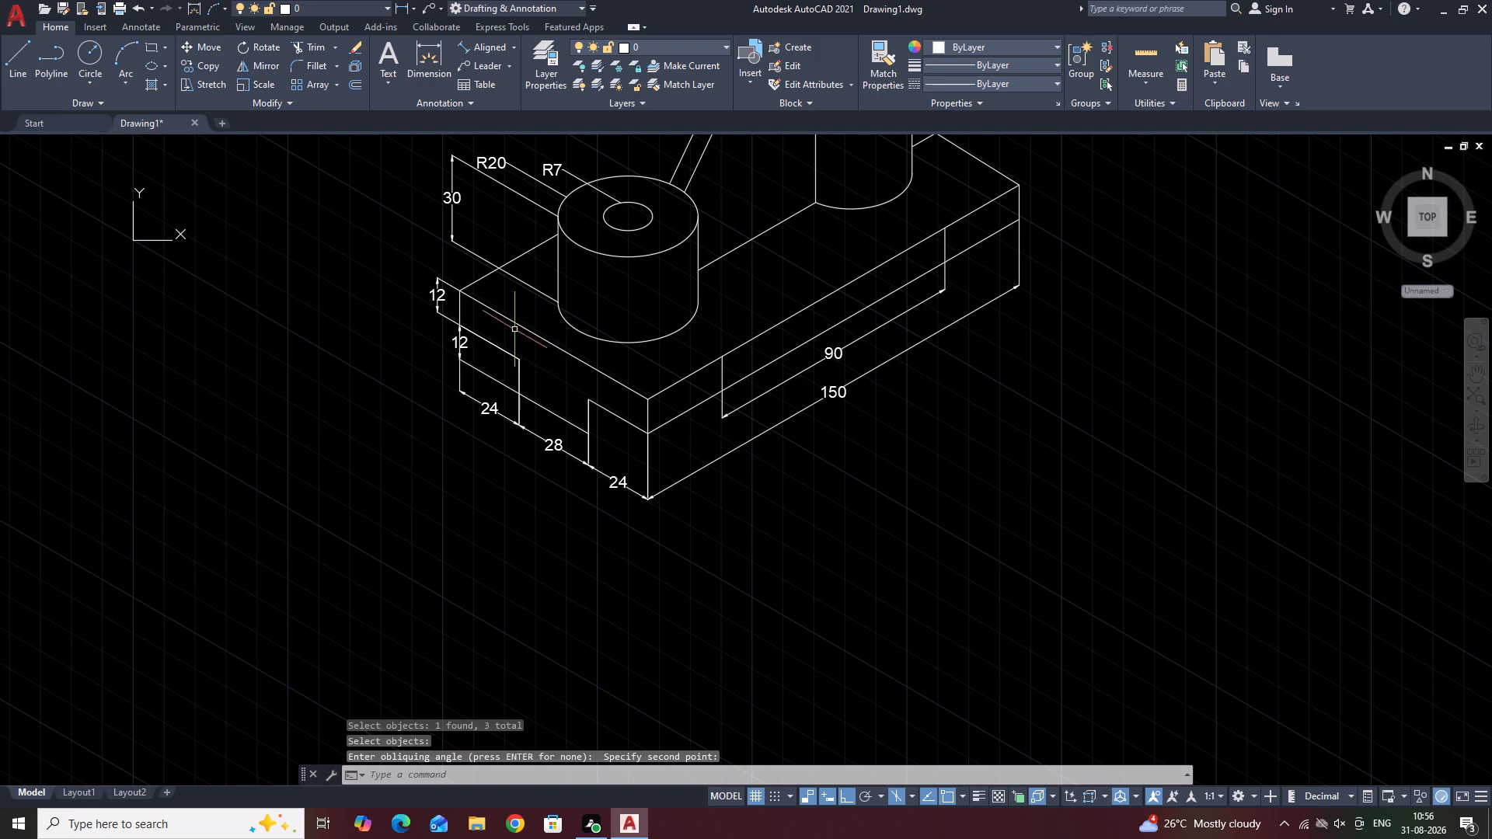
Stretch the notch's 12 height dimension line outward to meet the lower arrow end of the plate's other 12 dimension.
scroll(414, 396, "up", 2)
scroll(437, 357, "down", 1)
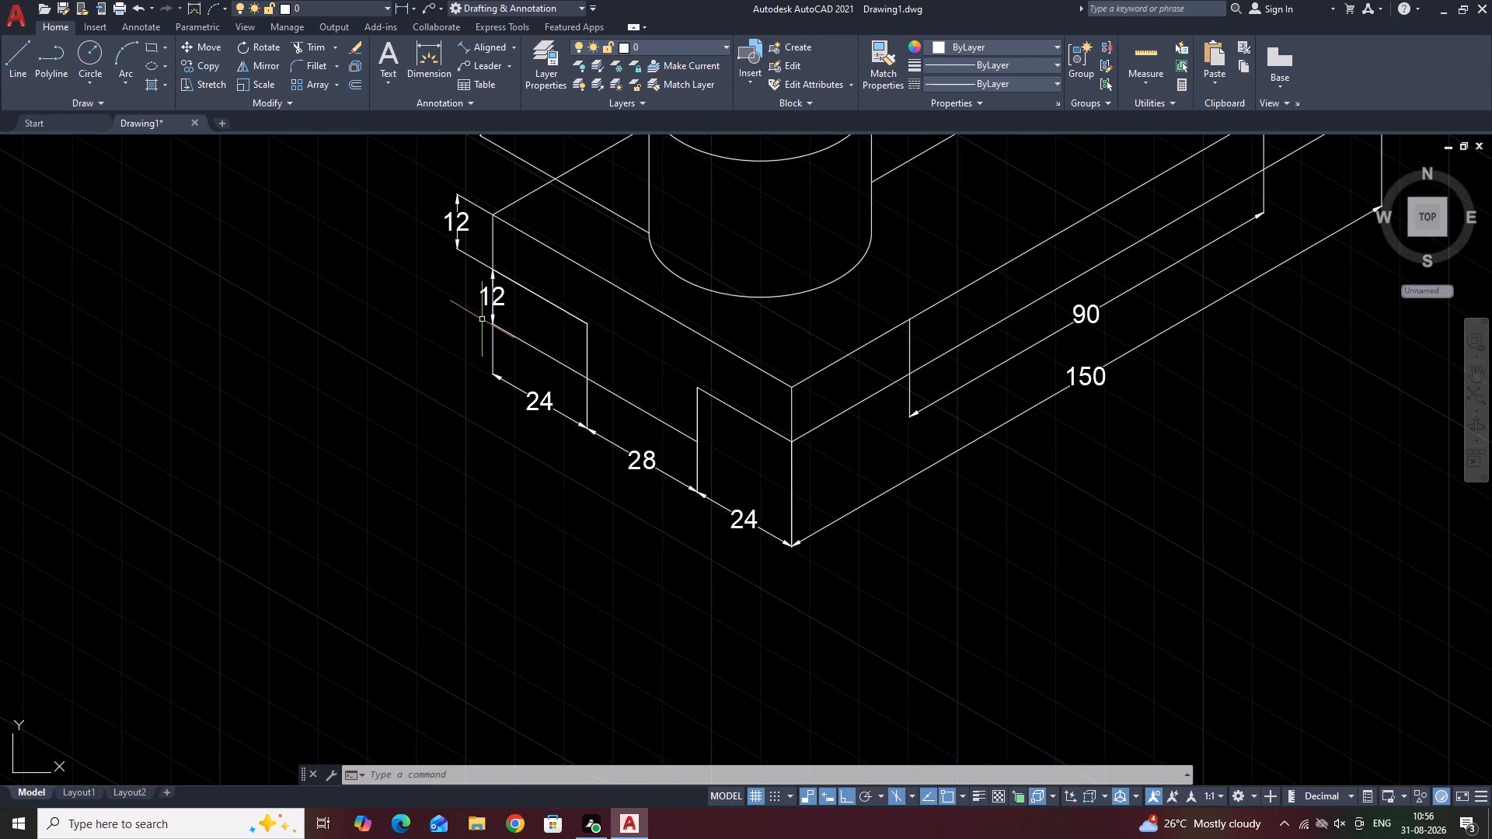
scroll(482, 319, "up", 1)
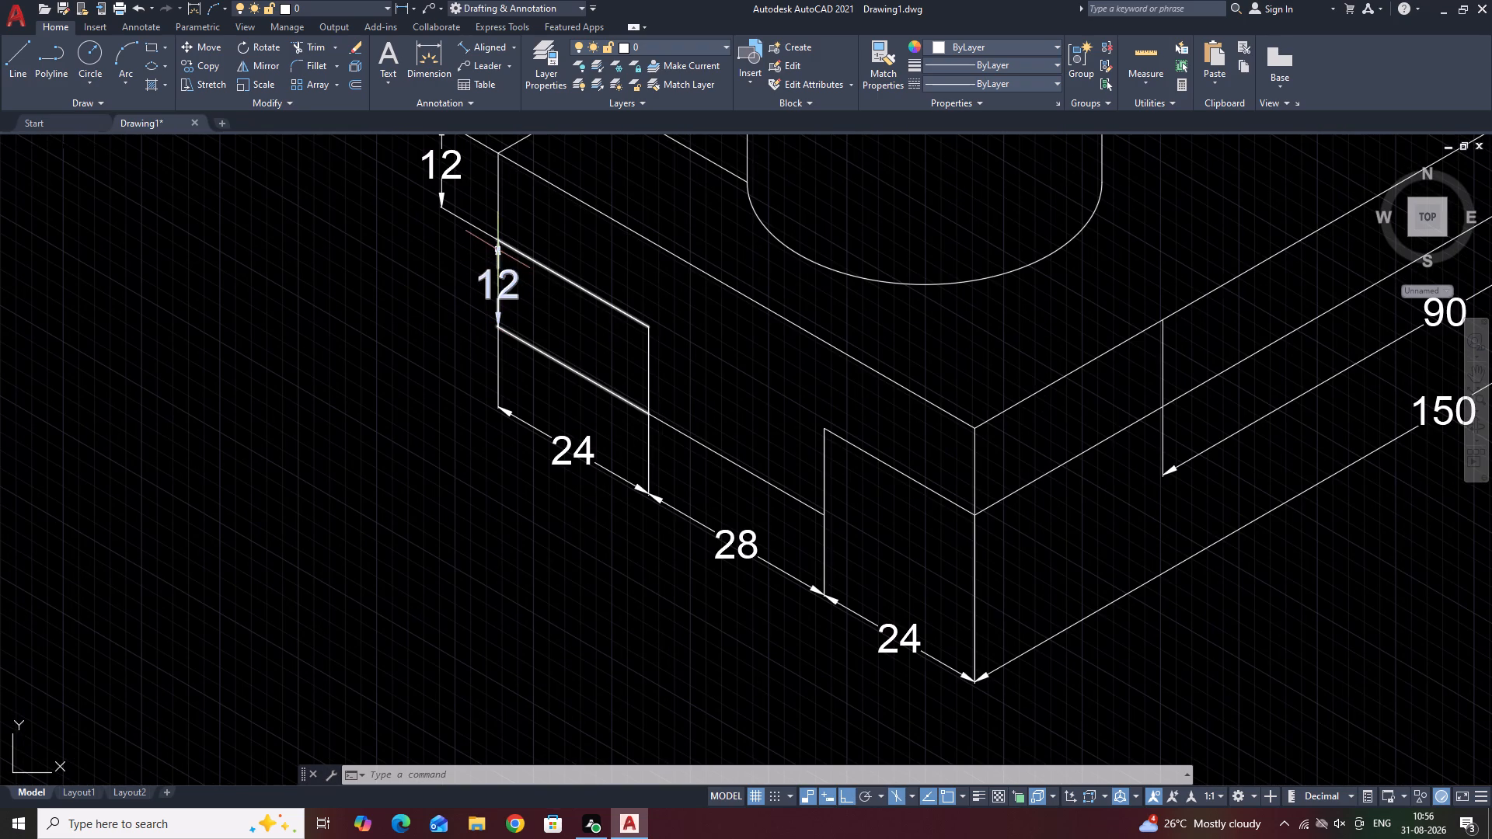
left_click(497, 249)
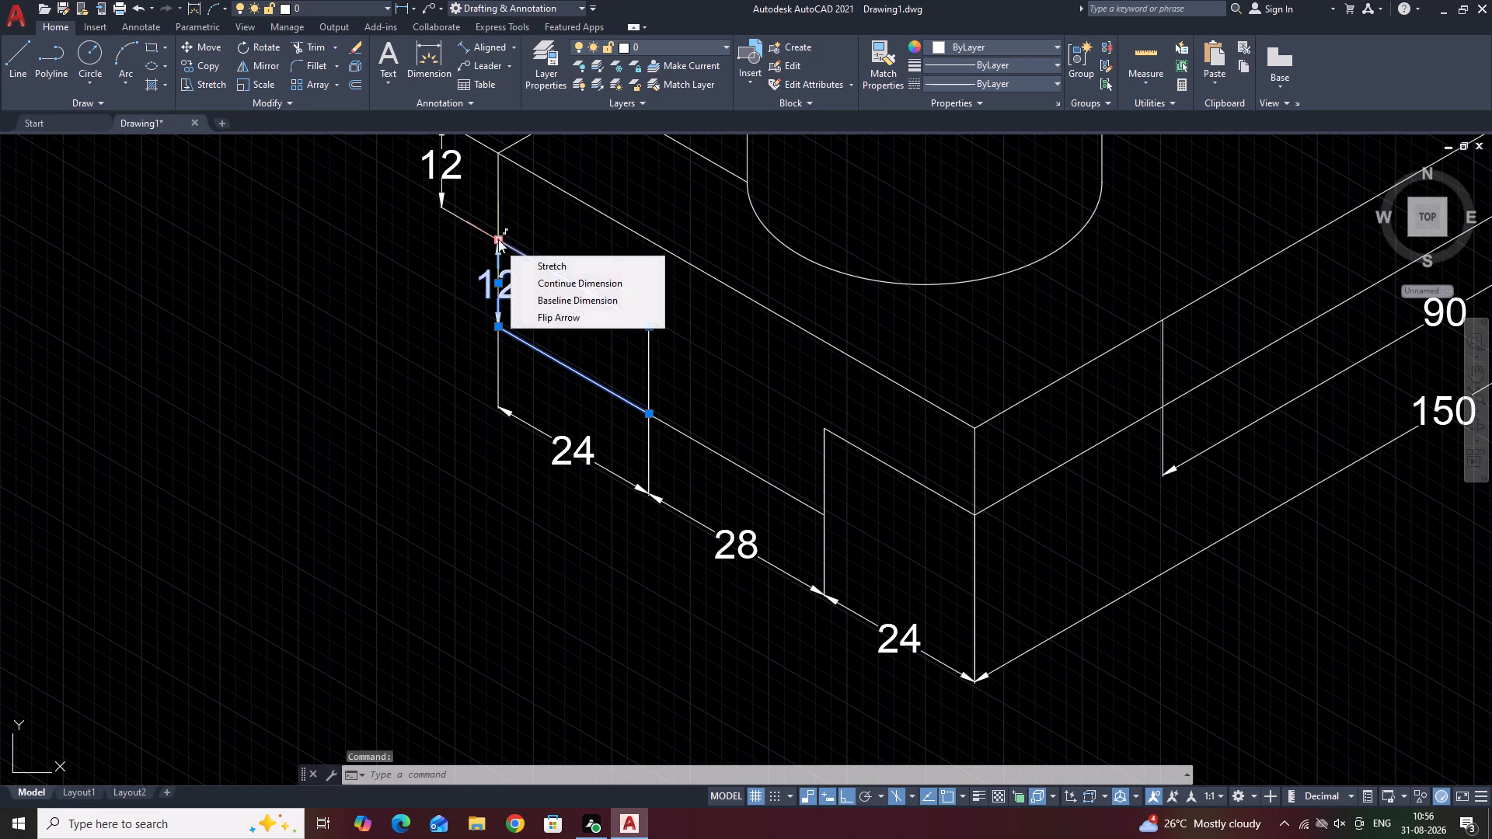
left_click(498, 239)
left_click(440, 211)
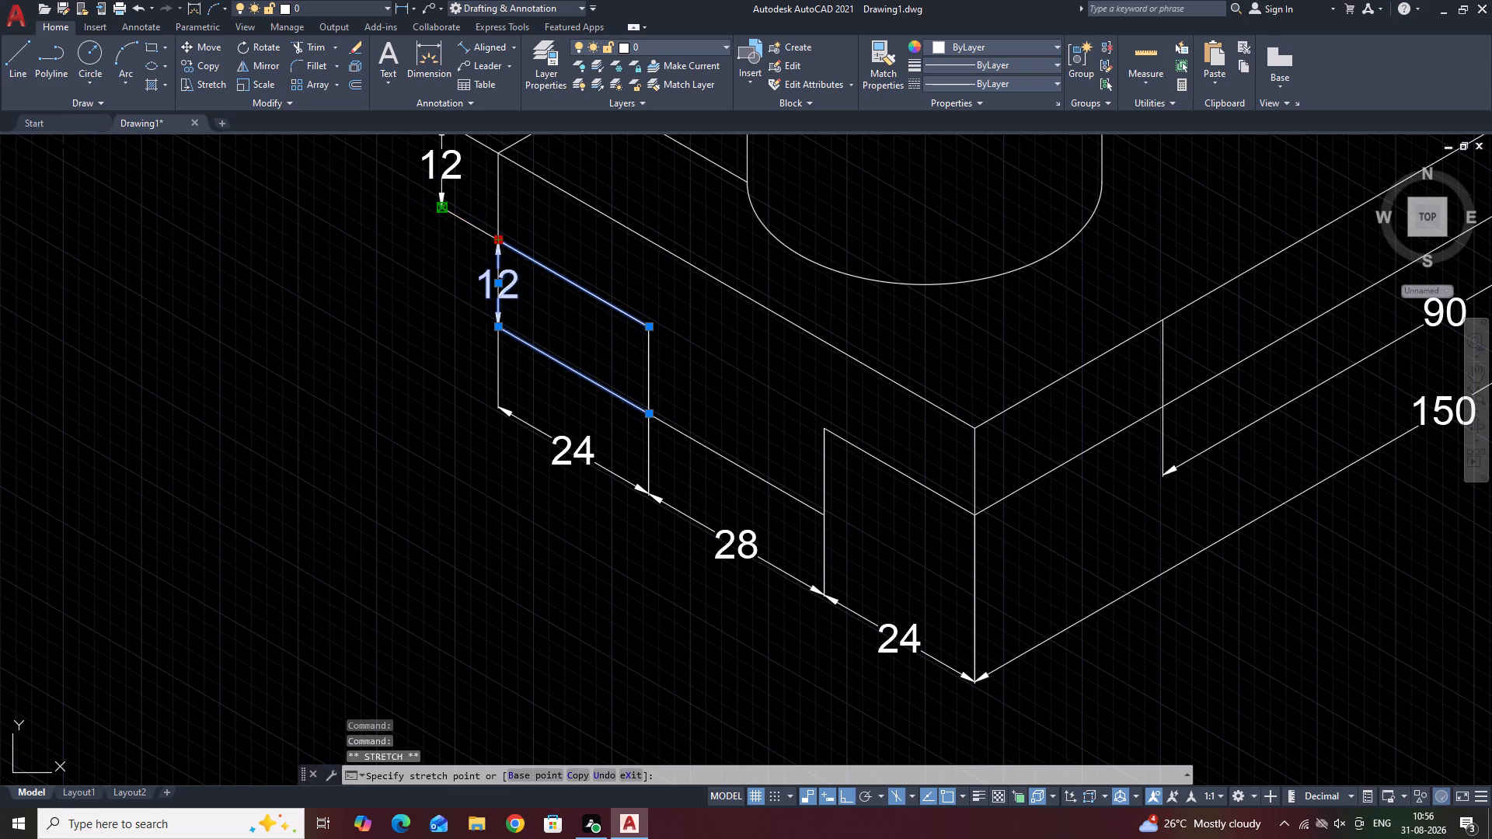
key("Escape")
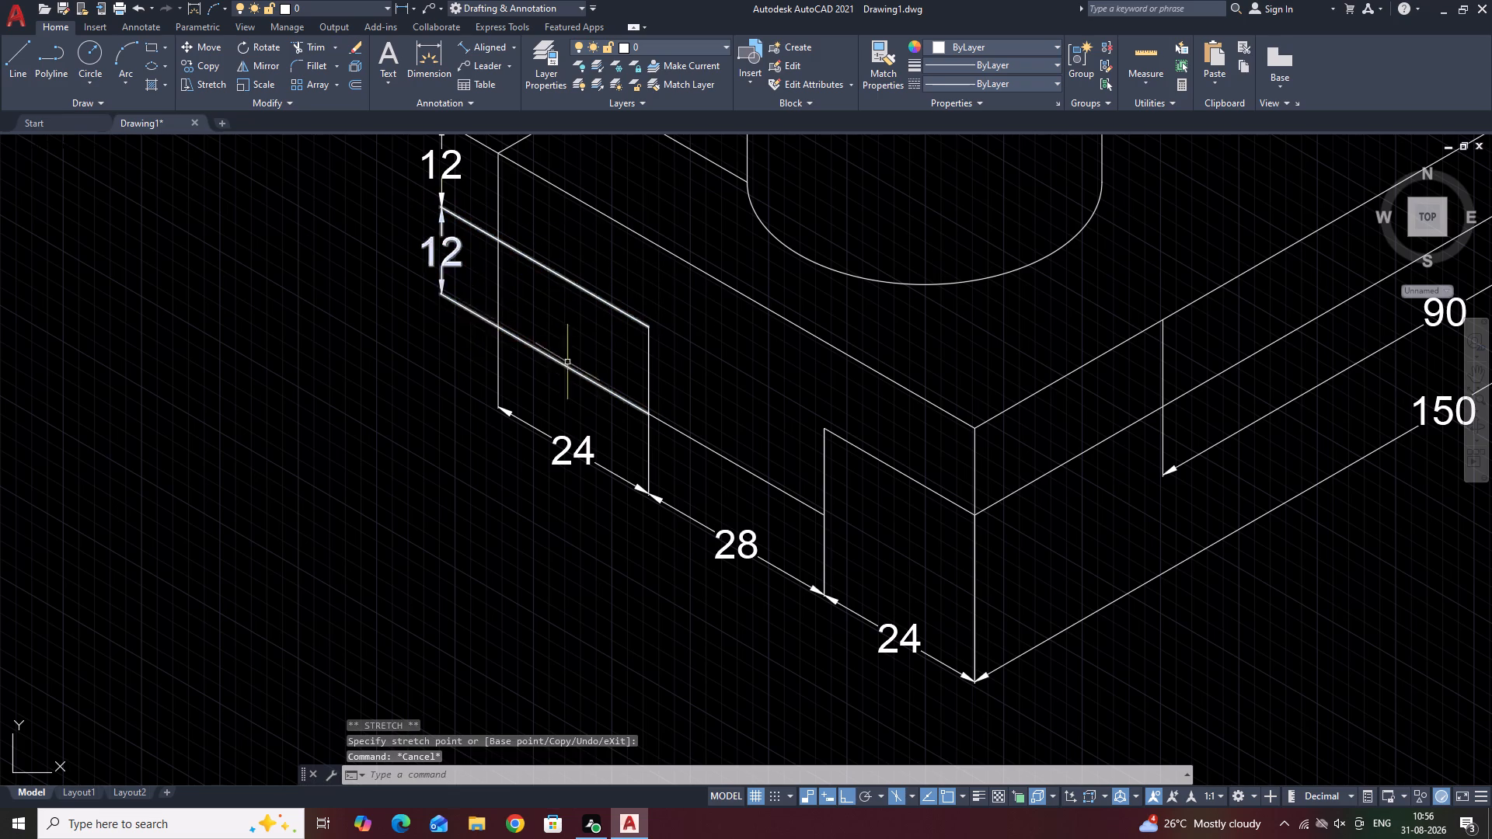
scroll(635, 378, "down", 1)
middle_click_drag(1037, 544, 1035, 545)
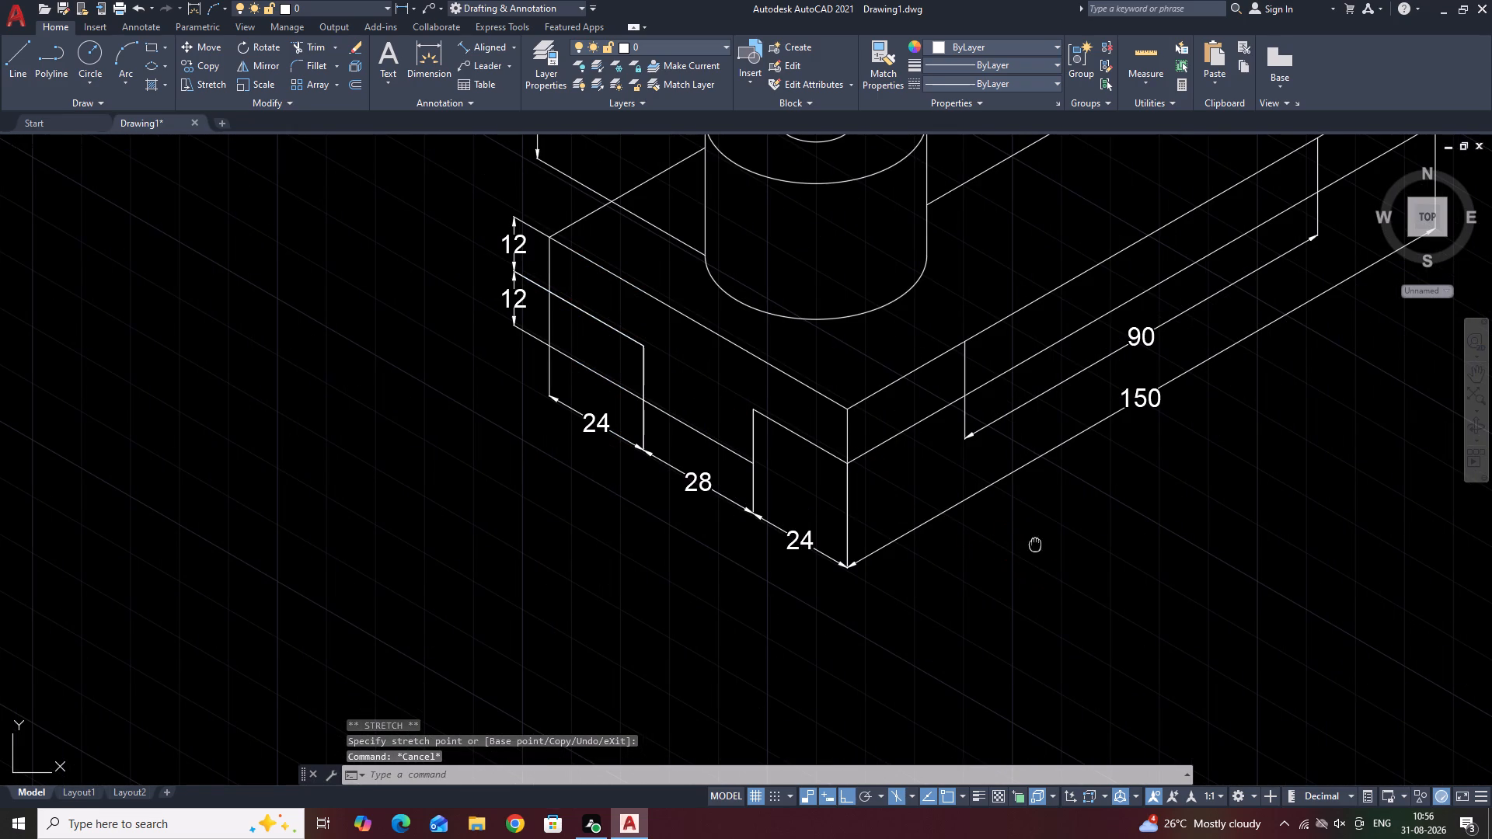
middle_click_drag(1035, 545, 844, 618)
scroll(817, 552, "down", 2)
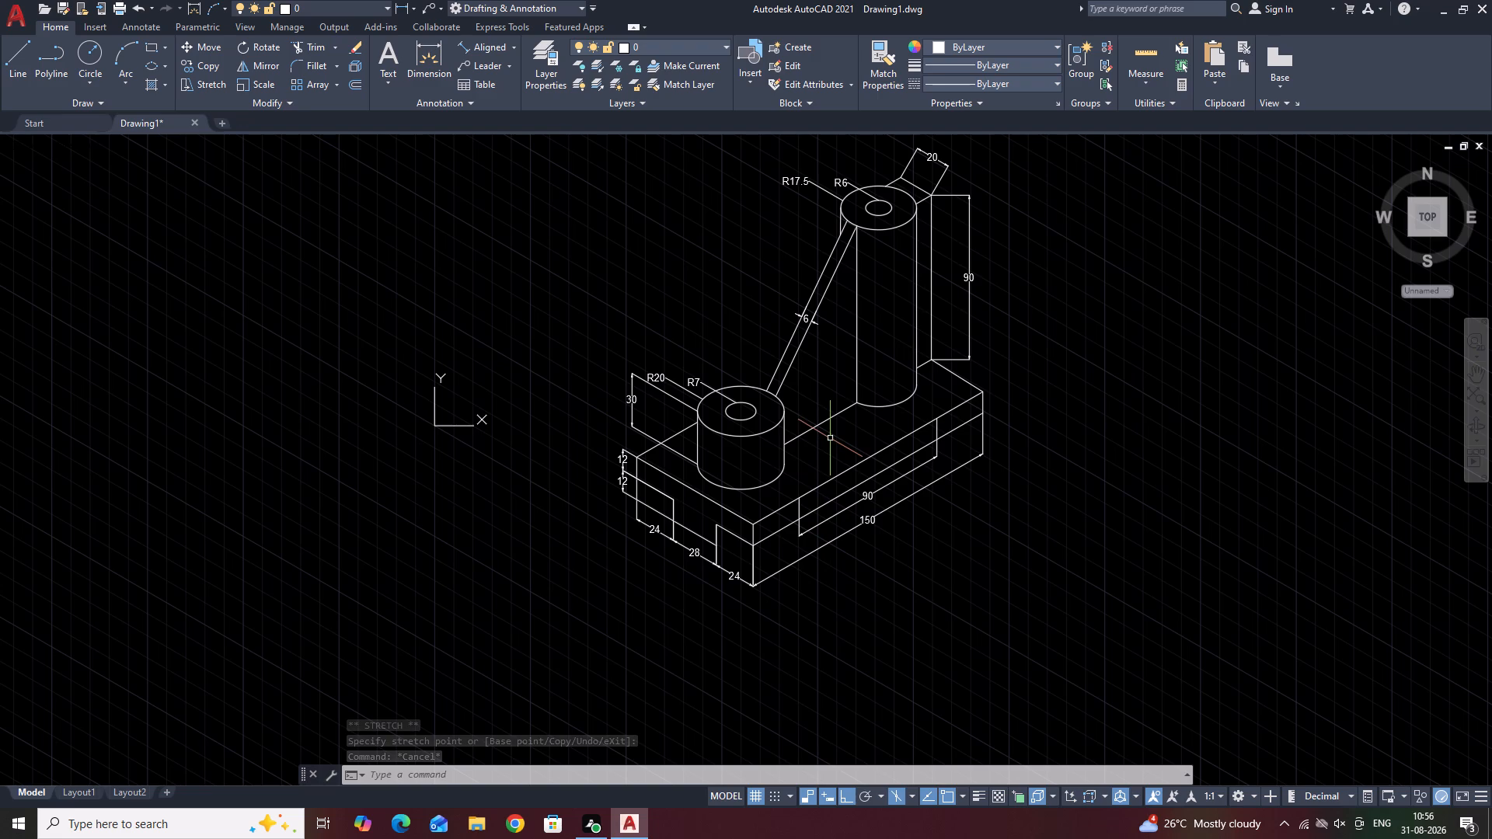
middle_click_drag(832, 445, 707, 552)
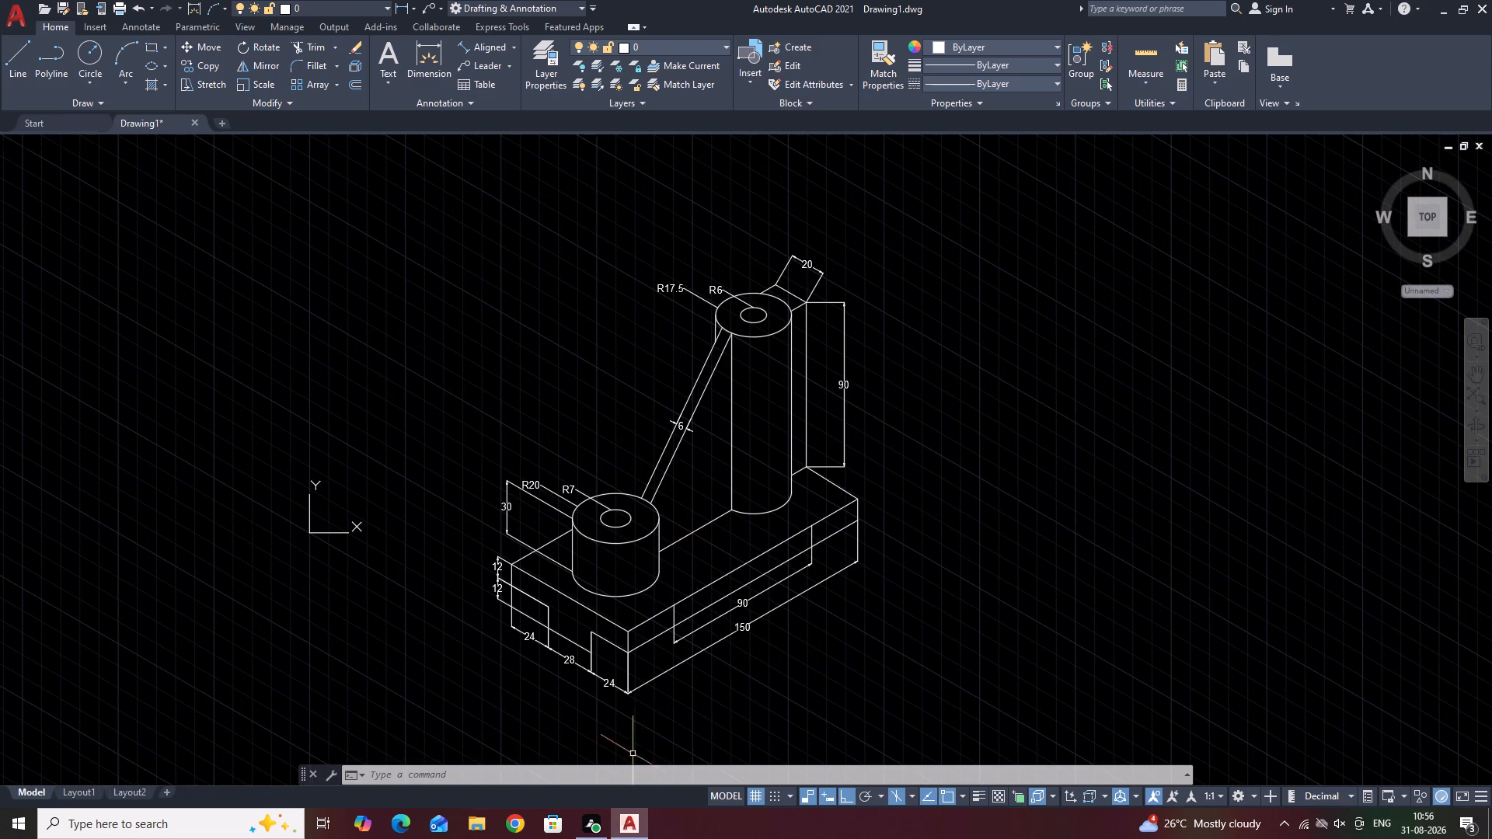
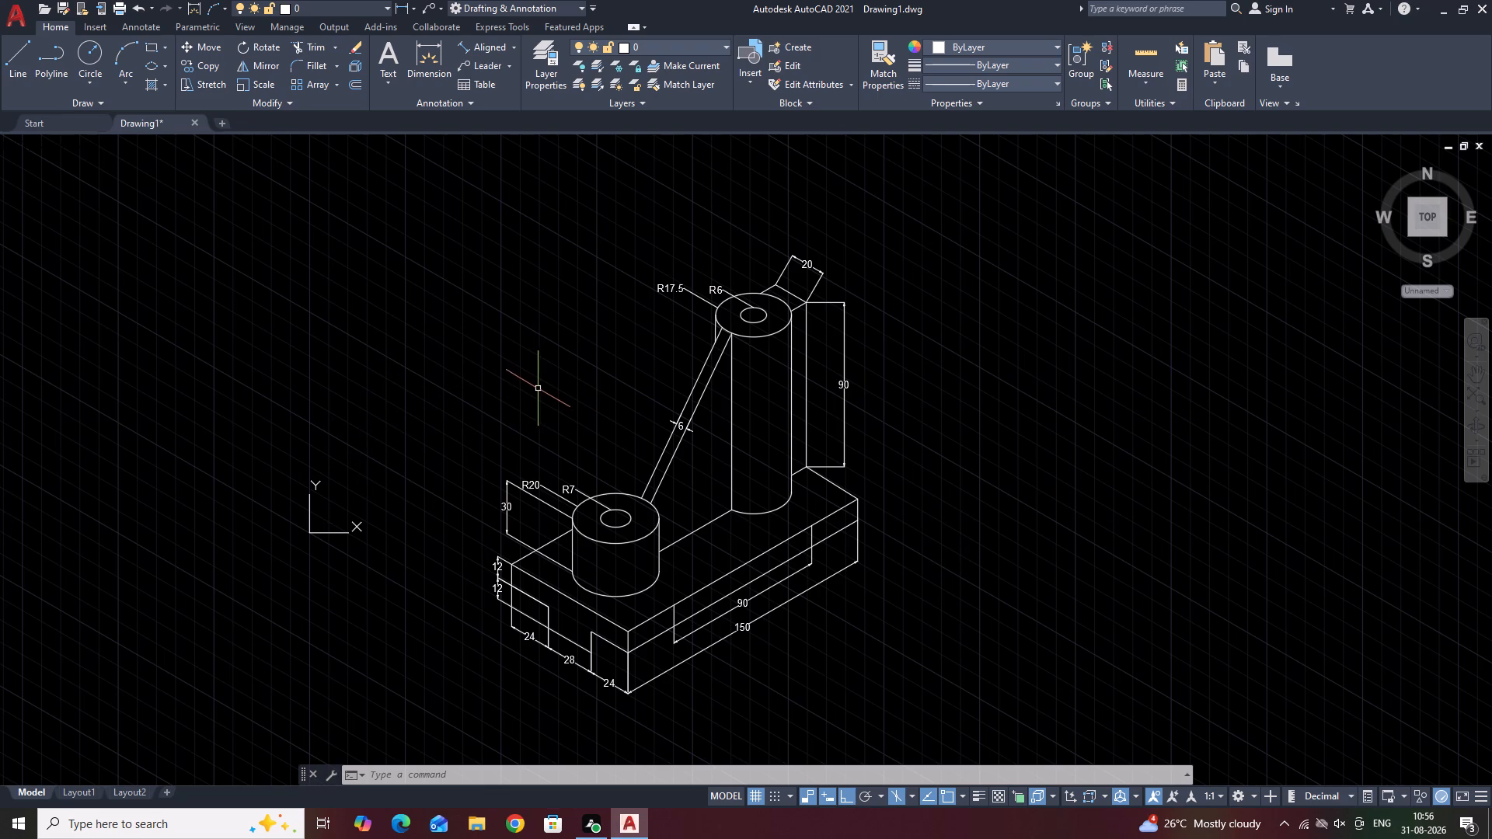
Inspect the rib's thickness dimension and the dimensions around the tall cylinder and rear web.
scroll(761, 276, "up", 1)
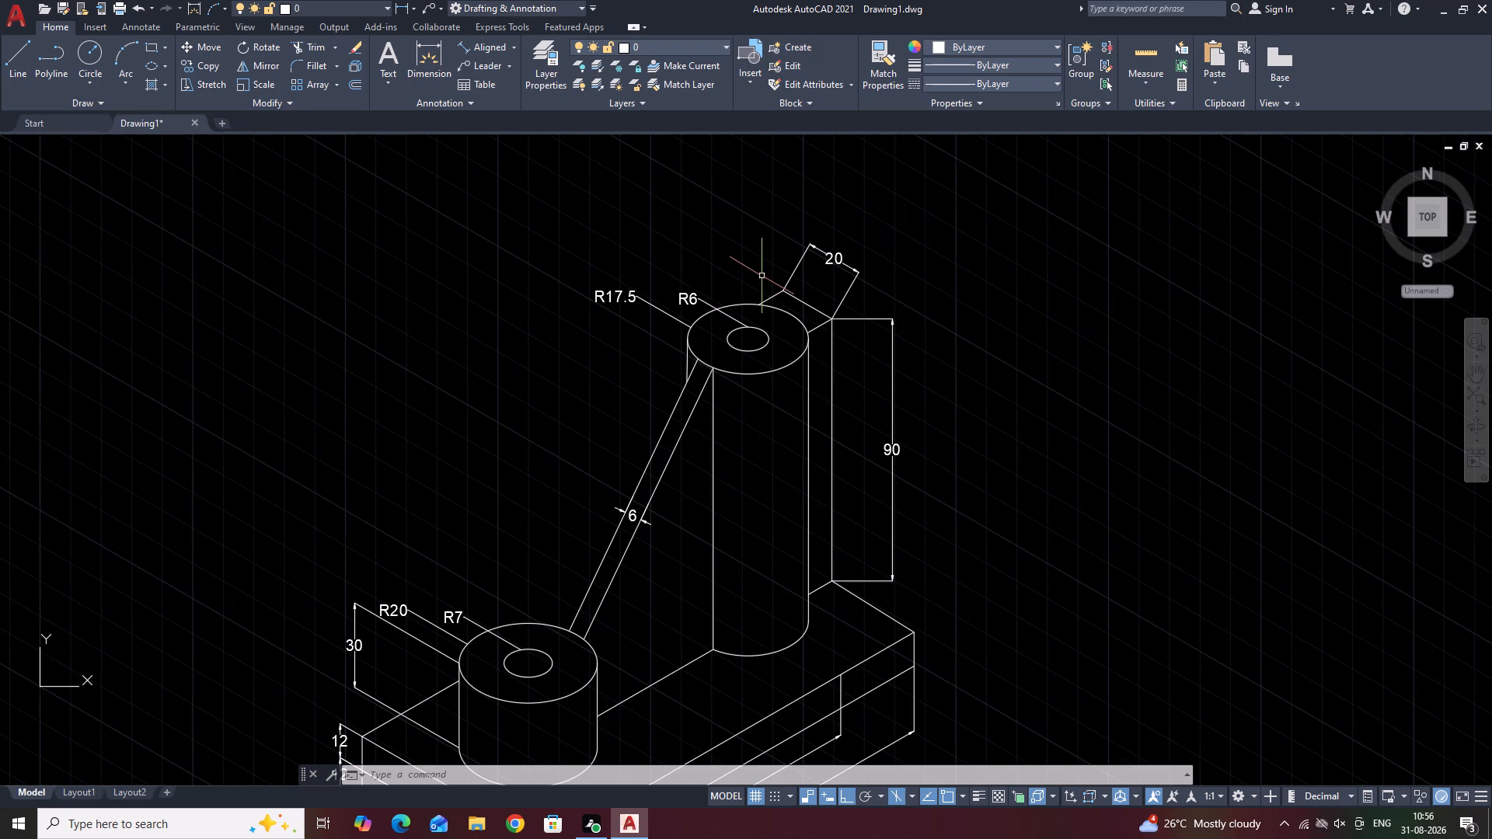
scroll(762, 276, "down", 1)
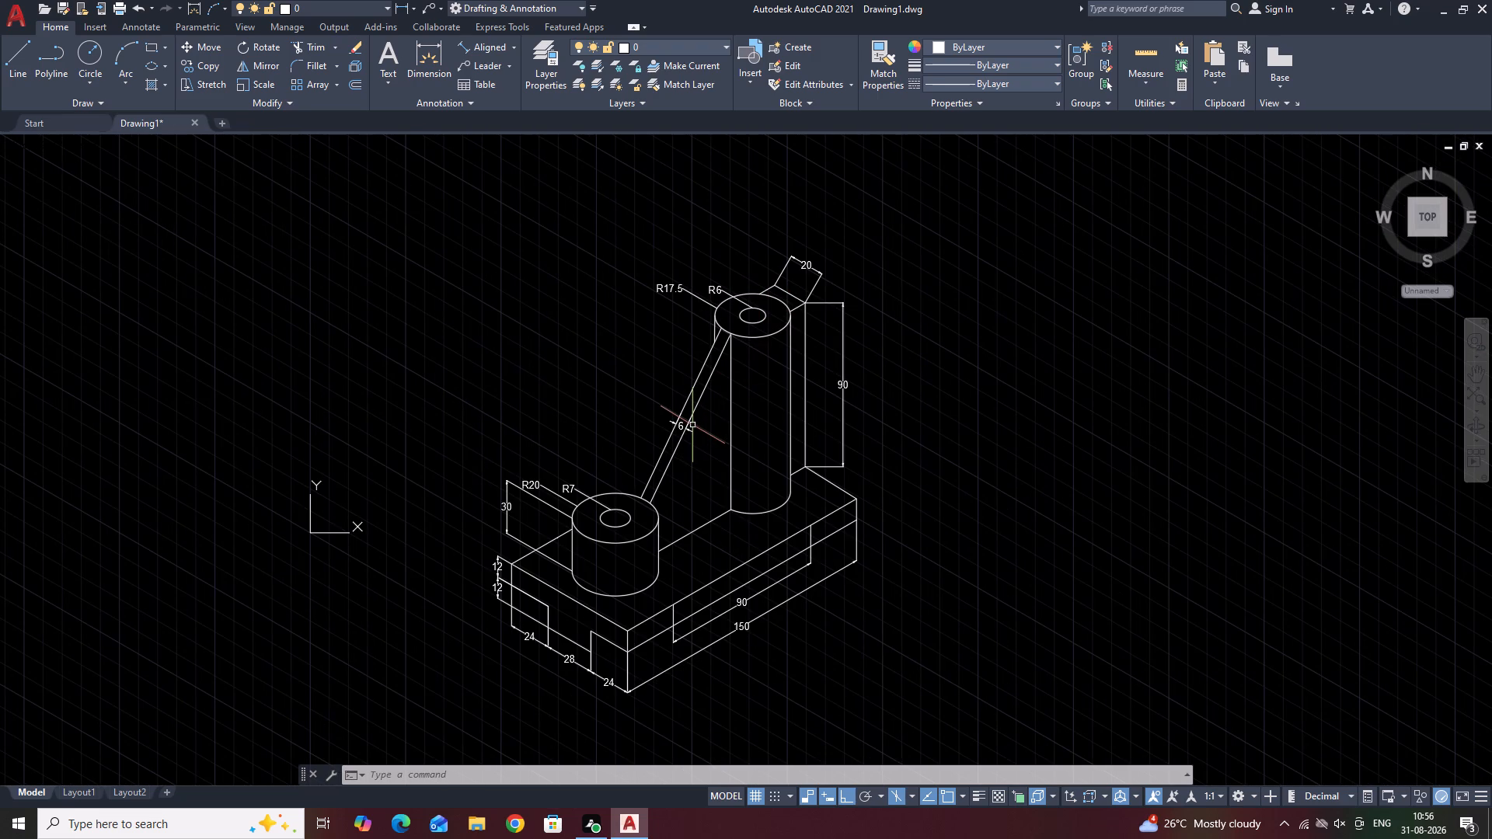
scroll(692, 422, "up", 2)
scroll(692, 420, "down", 1)
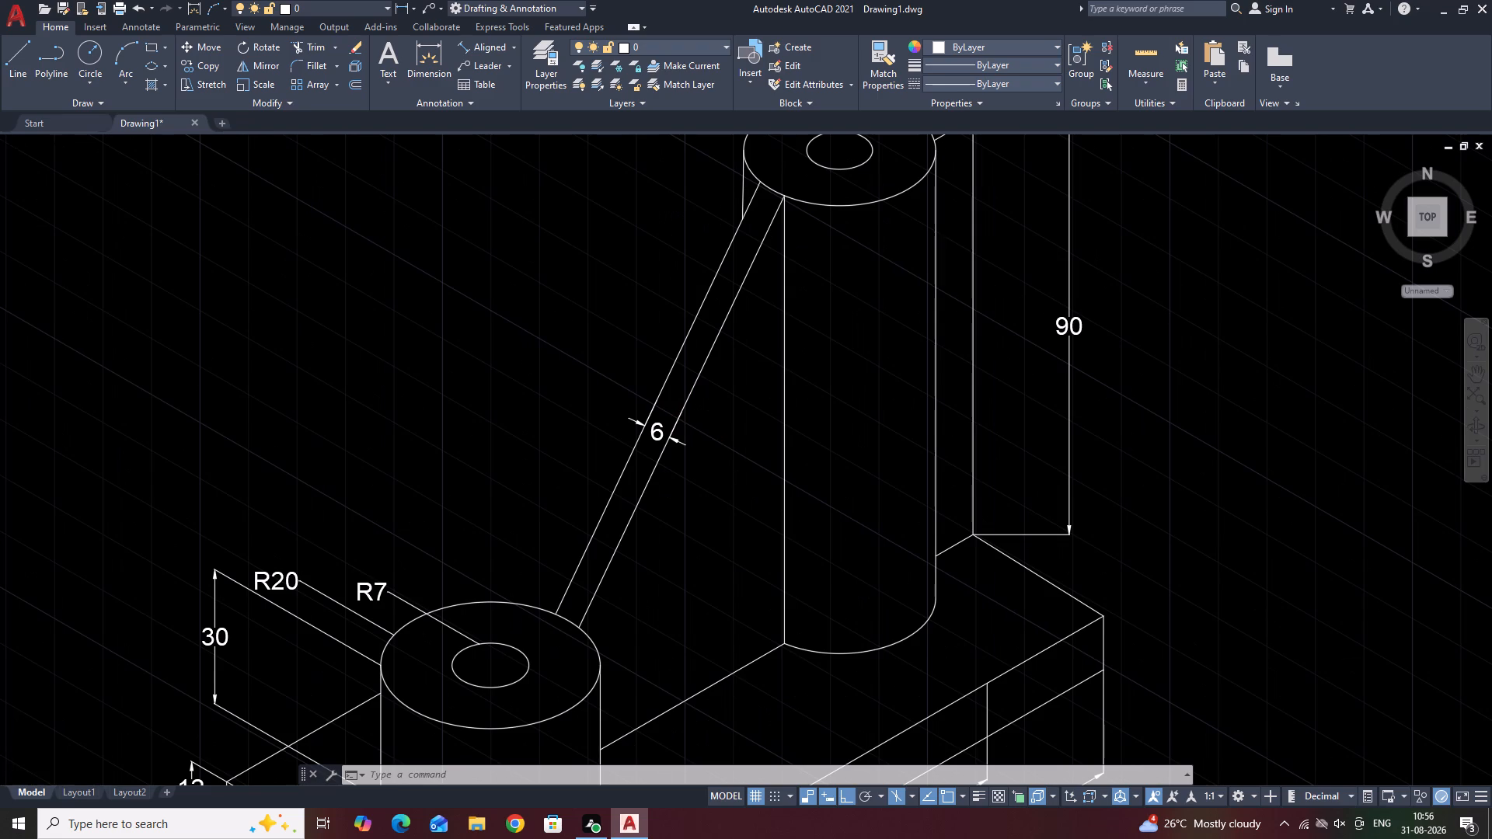
scroll(692, 420, "up", 4)
scroll(697, 421, "down", 3)
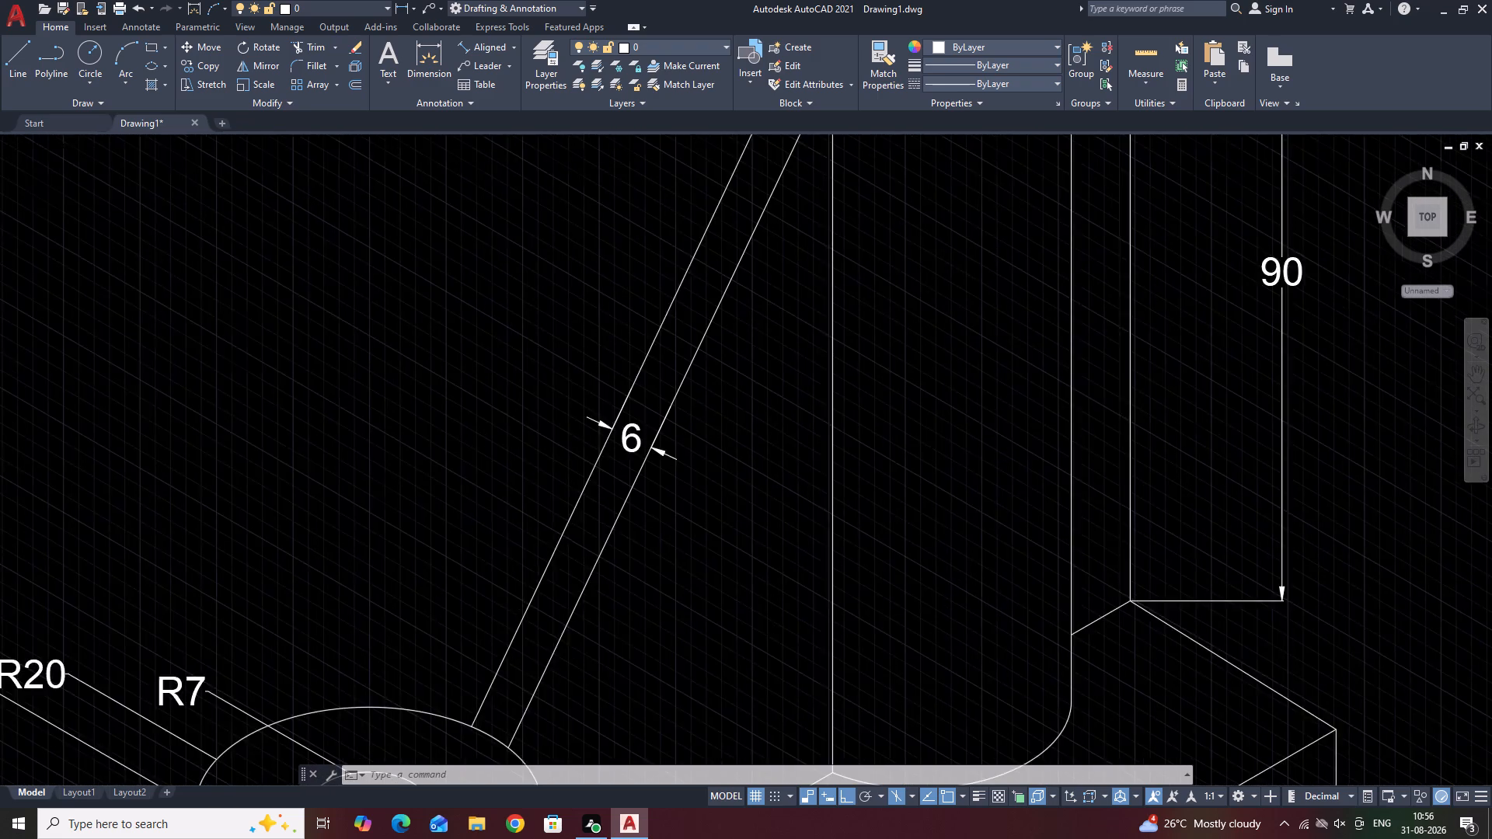
scroll(879, 315, "down", 1)
scroll(879, 315, "up", 1)
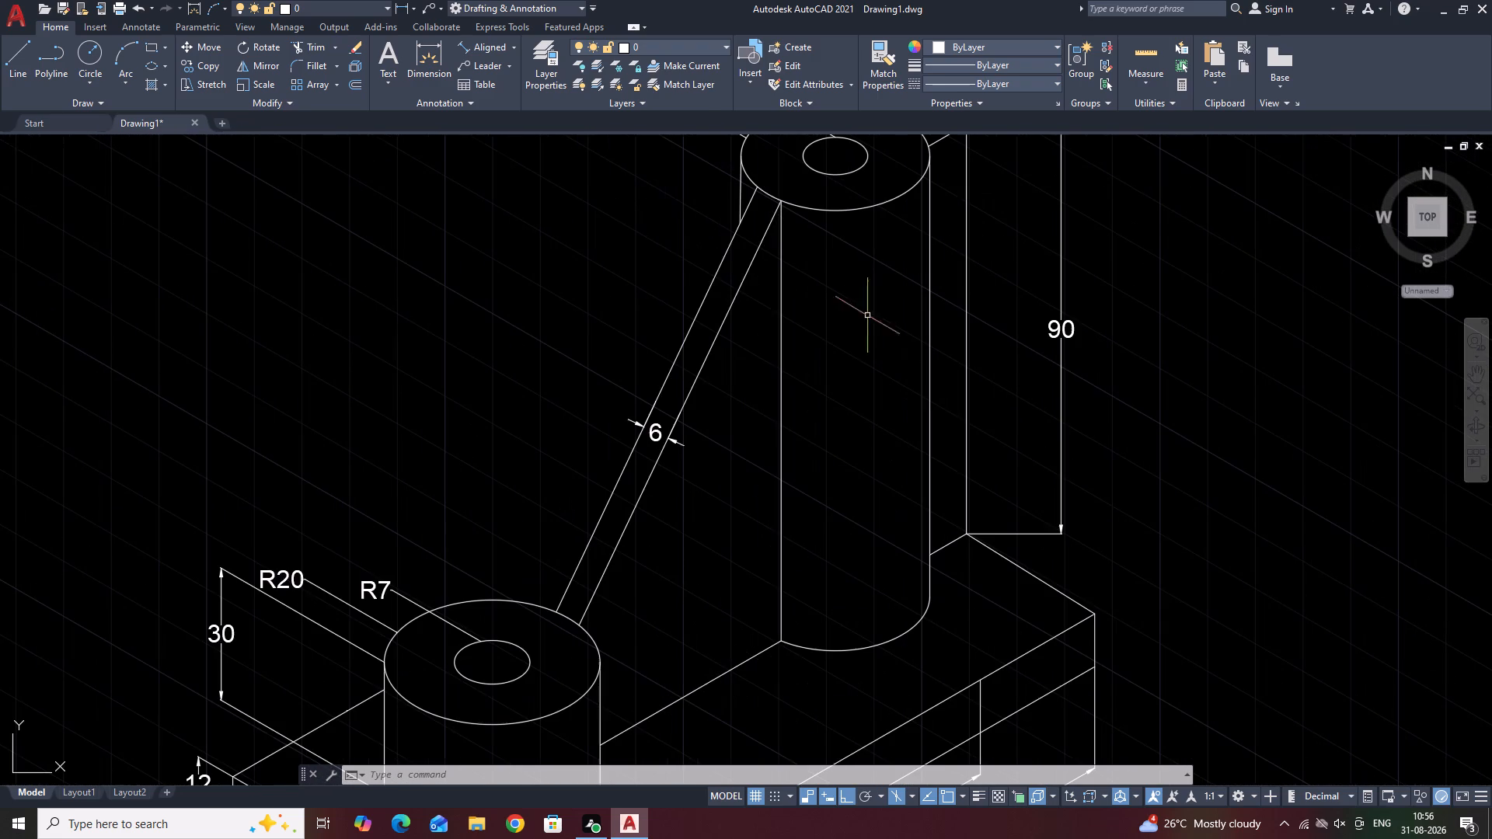
Oblique the rear web's 20 and 90 dimensions parallel to the web's short top edge that meets the tall cylinder.
middle_click_drag(678, 250, 607, 383)
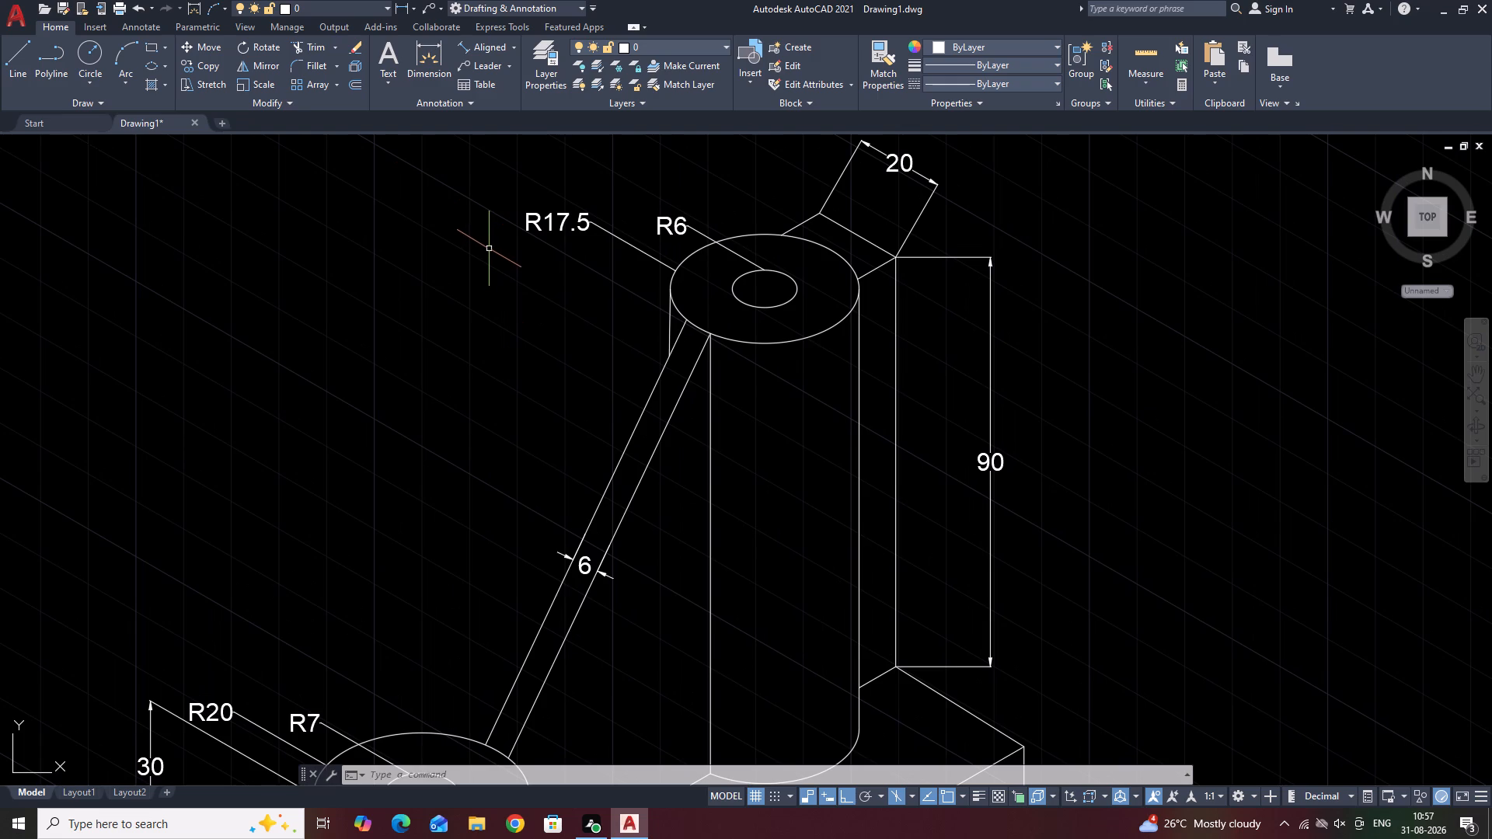
key("space")
left_click_drag(542, 333, 489, 248)
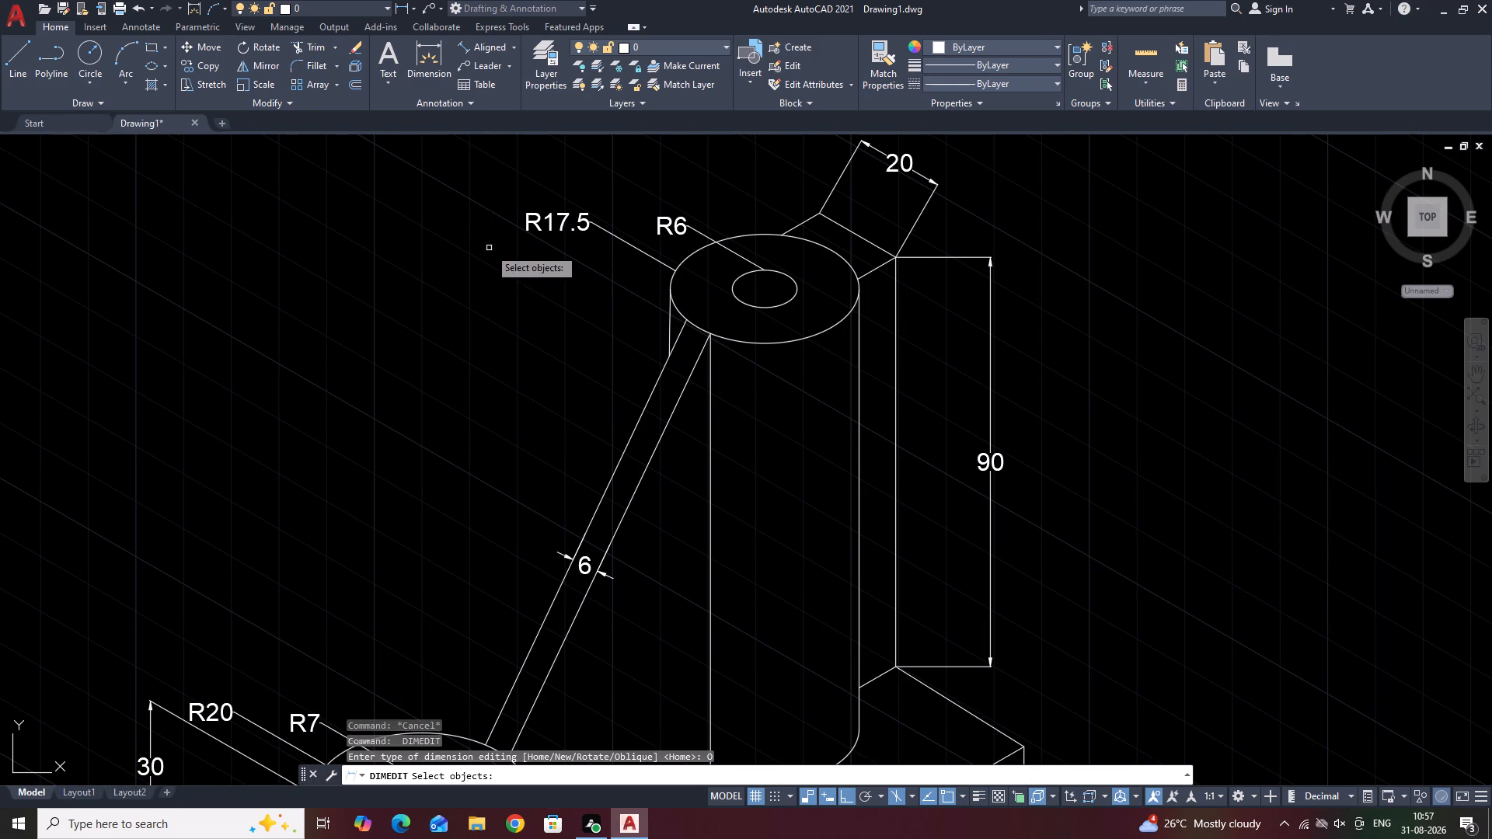
left_click(900, 166)
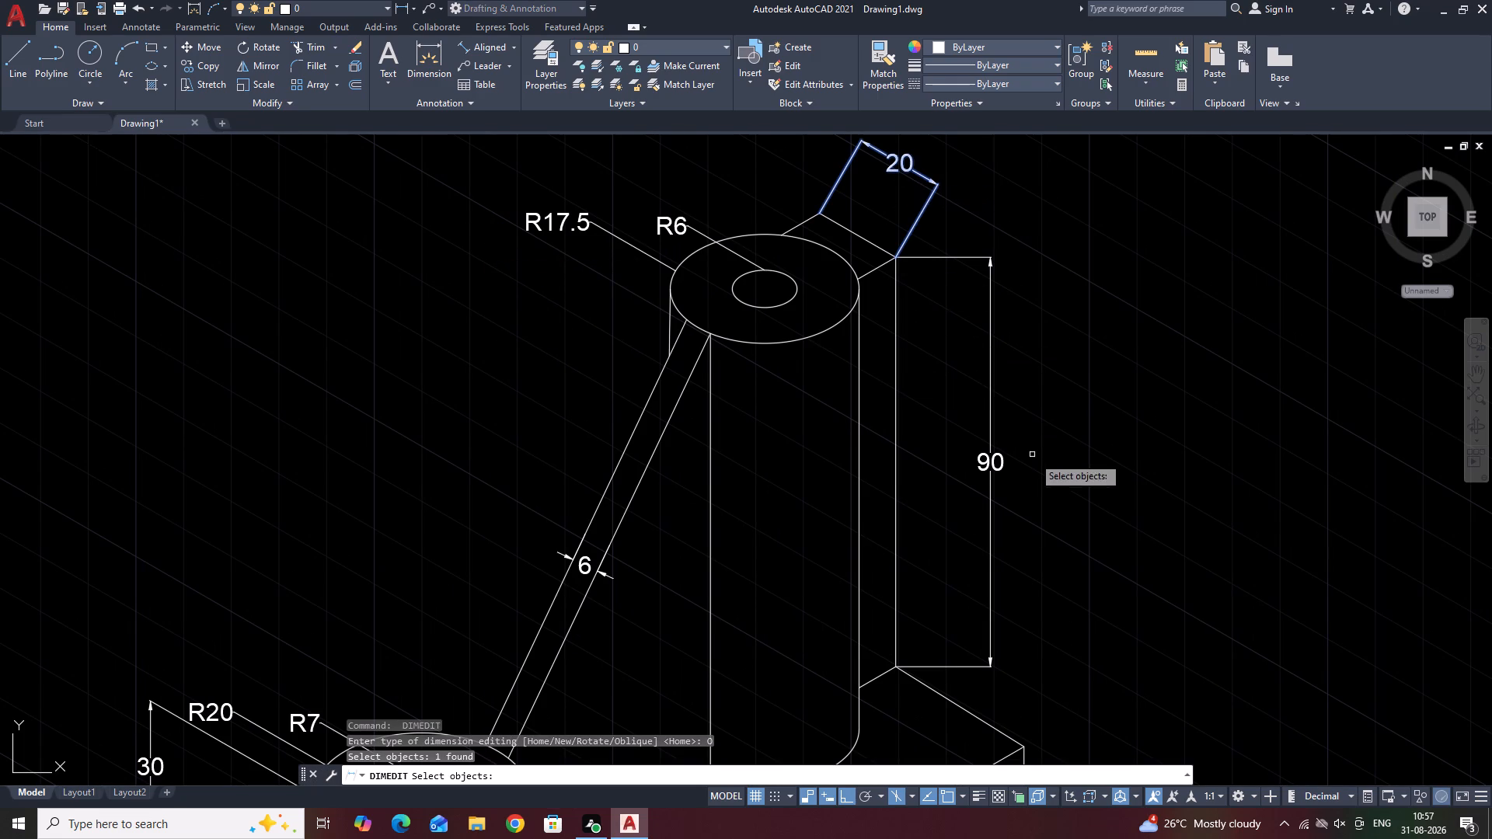
left_click(992, 461)
right_click(992, 461)
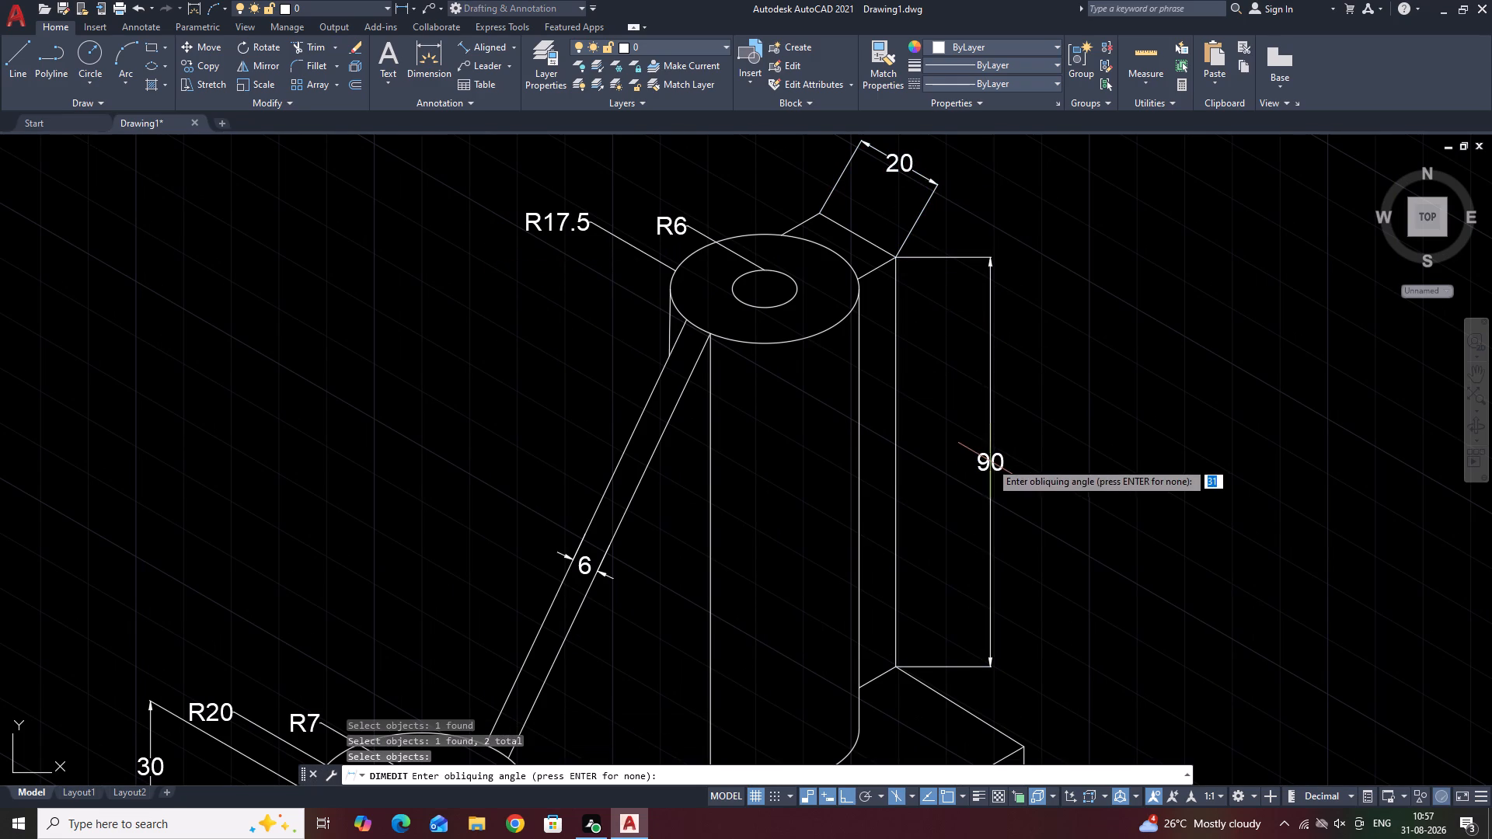
left_click(887, 266)
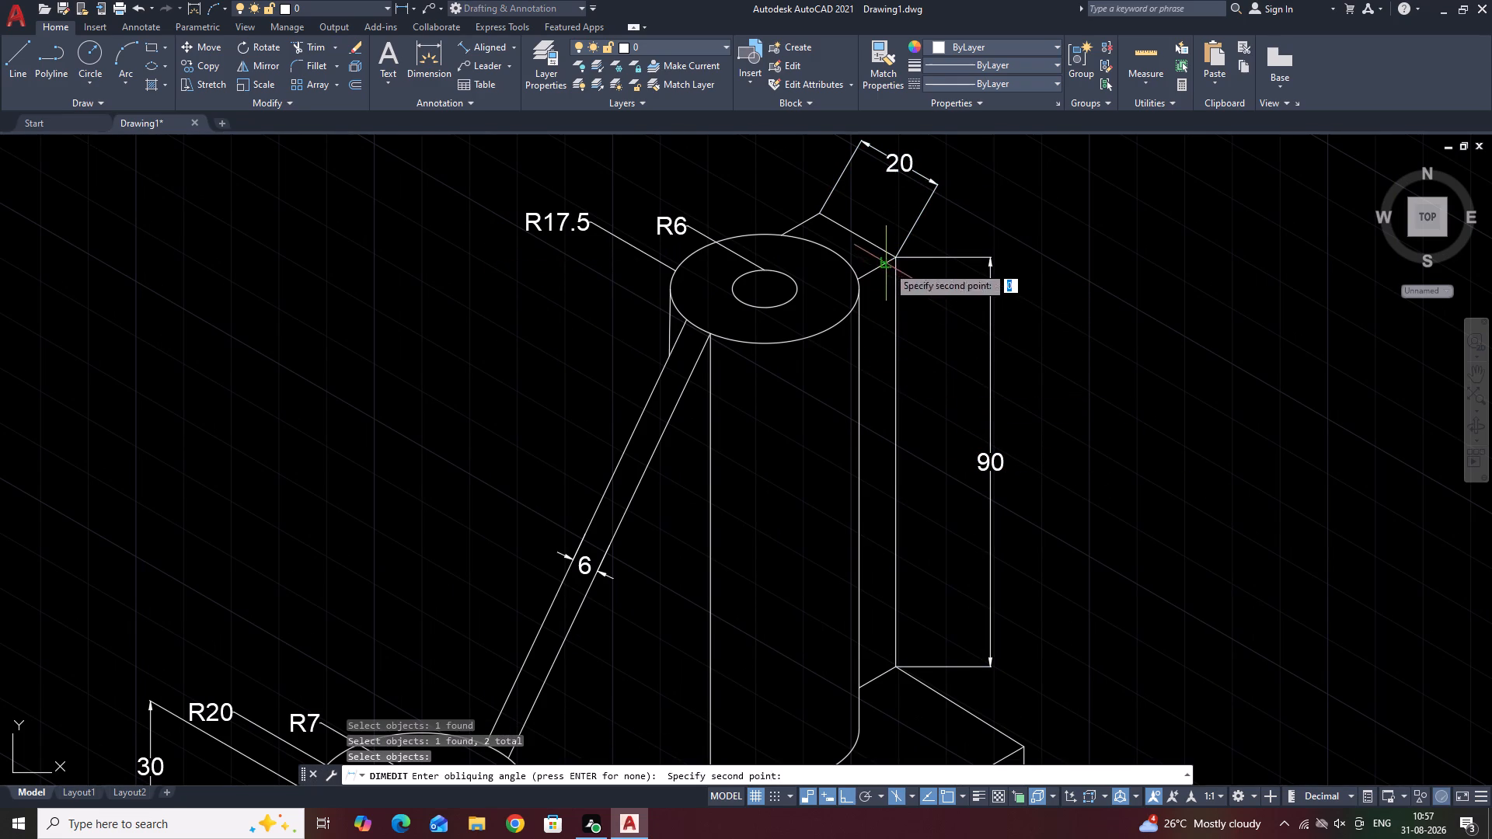
left_click(876, 270)
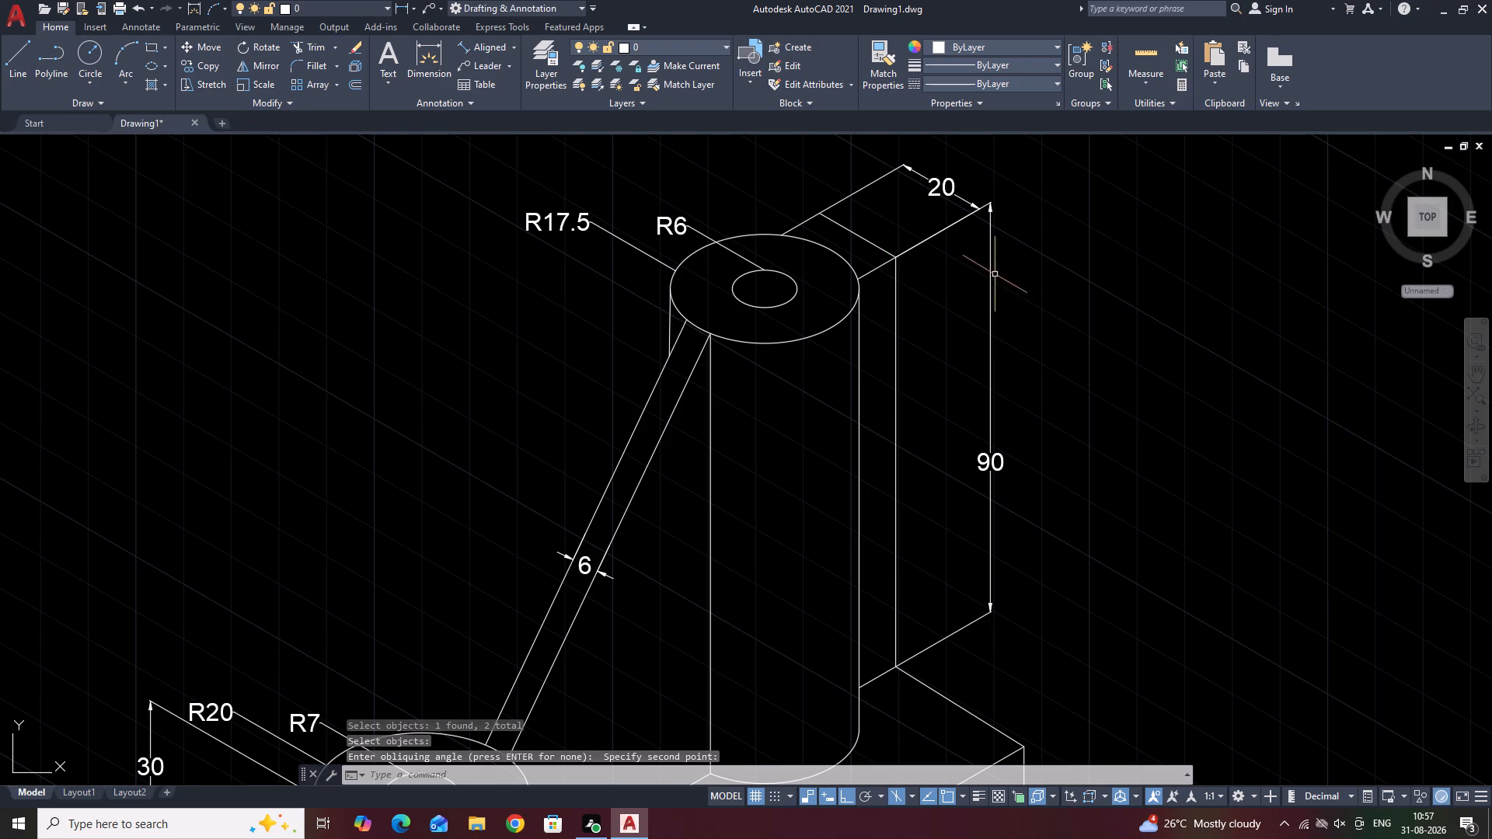
Stretch the rear web's 90 dimension line inward to meet the adjacent arrow end of the 20 dimension.
scroll(989, 262, "up", 1)
middle_click_drag(968, 256, 905, 365)
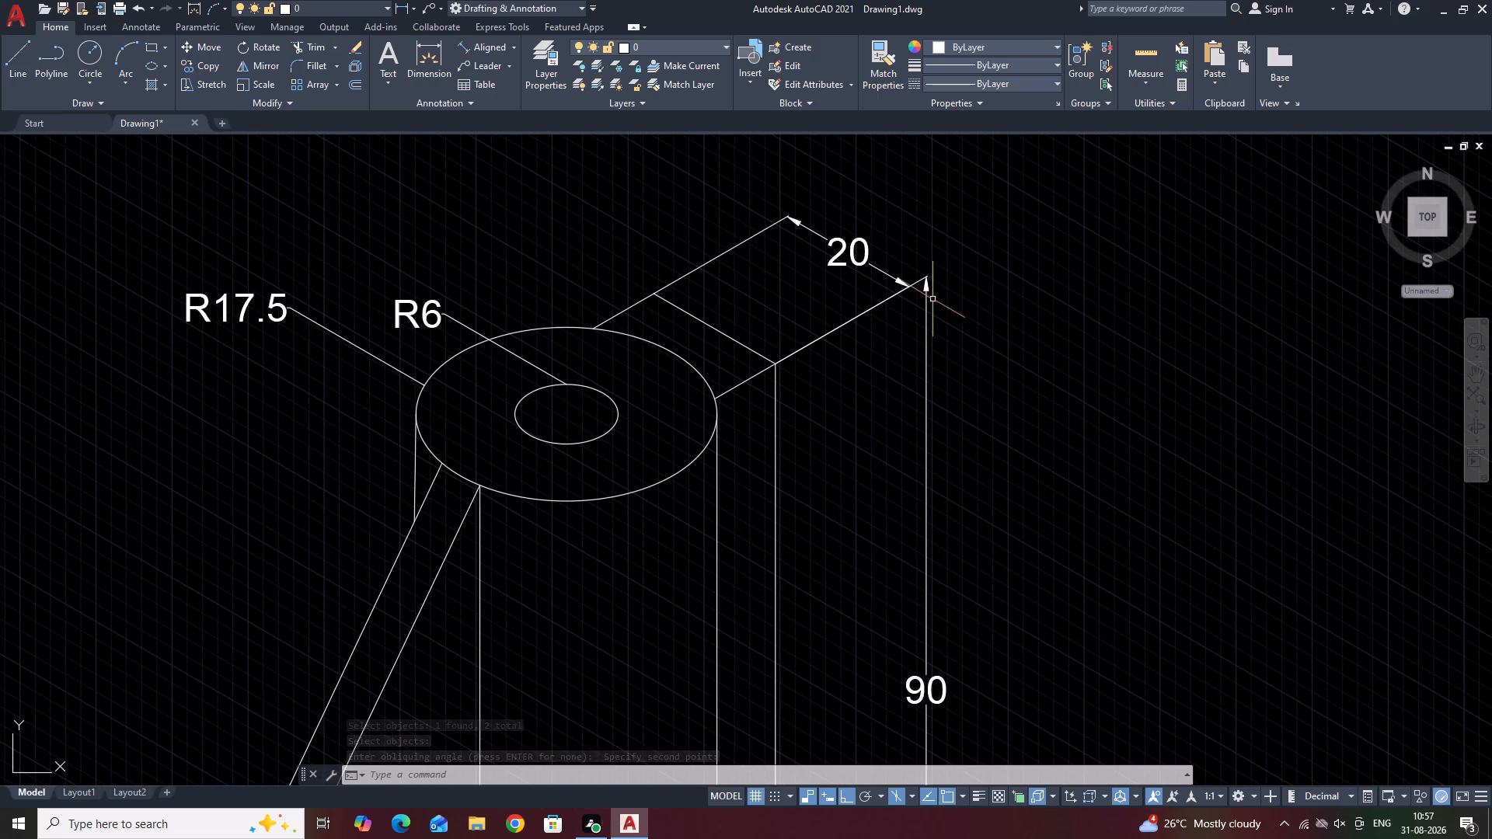
left_click(926, 291)
left_click(929, 278)
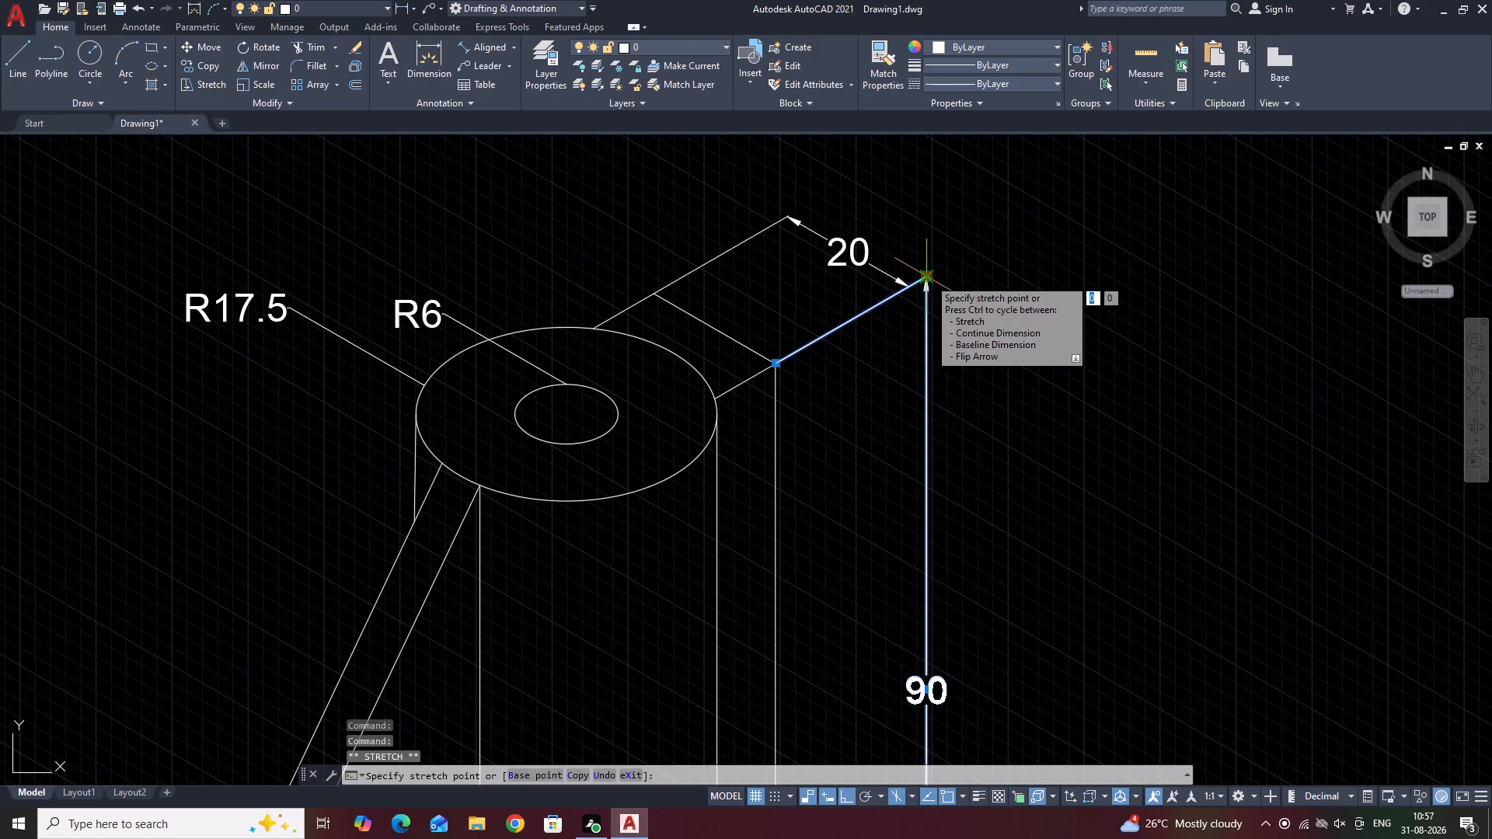
left_click(908, 288)
key("space")
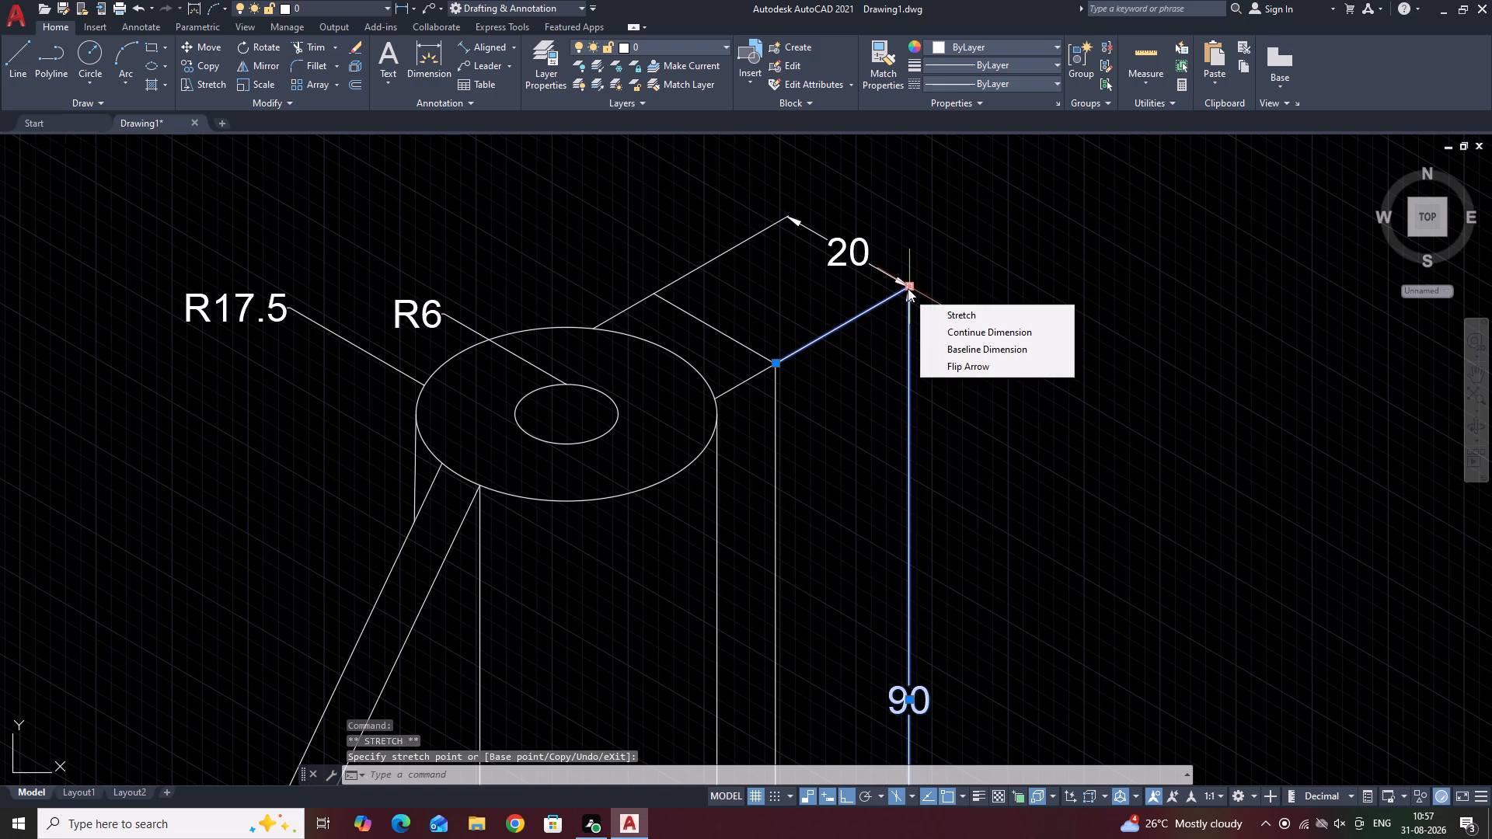
key("Escape")
key("Escape")
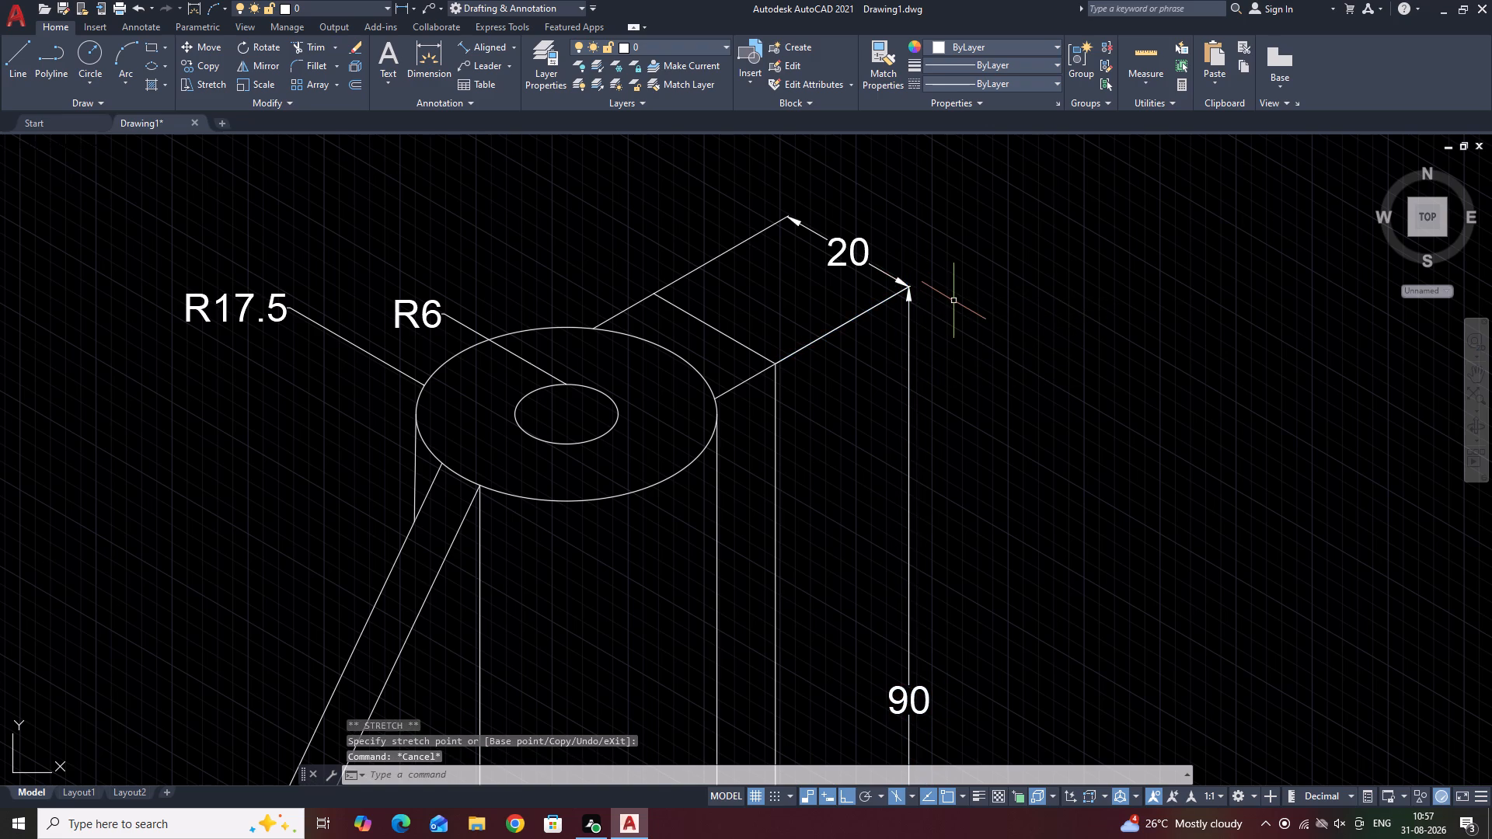
Set the arrowhead size of the R6, R17.5, R7 and R20 leaders to 2.
scroll(955, 306, "down", 2)
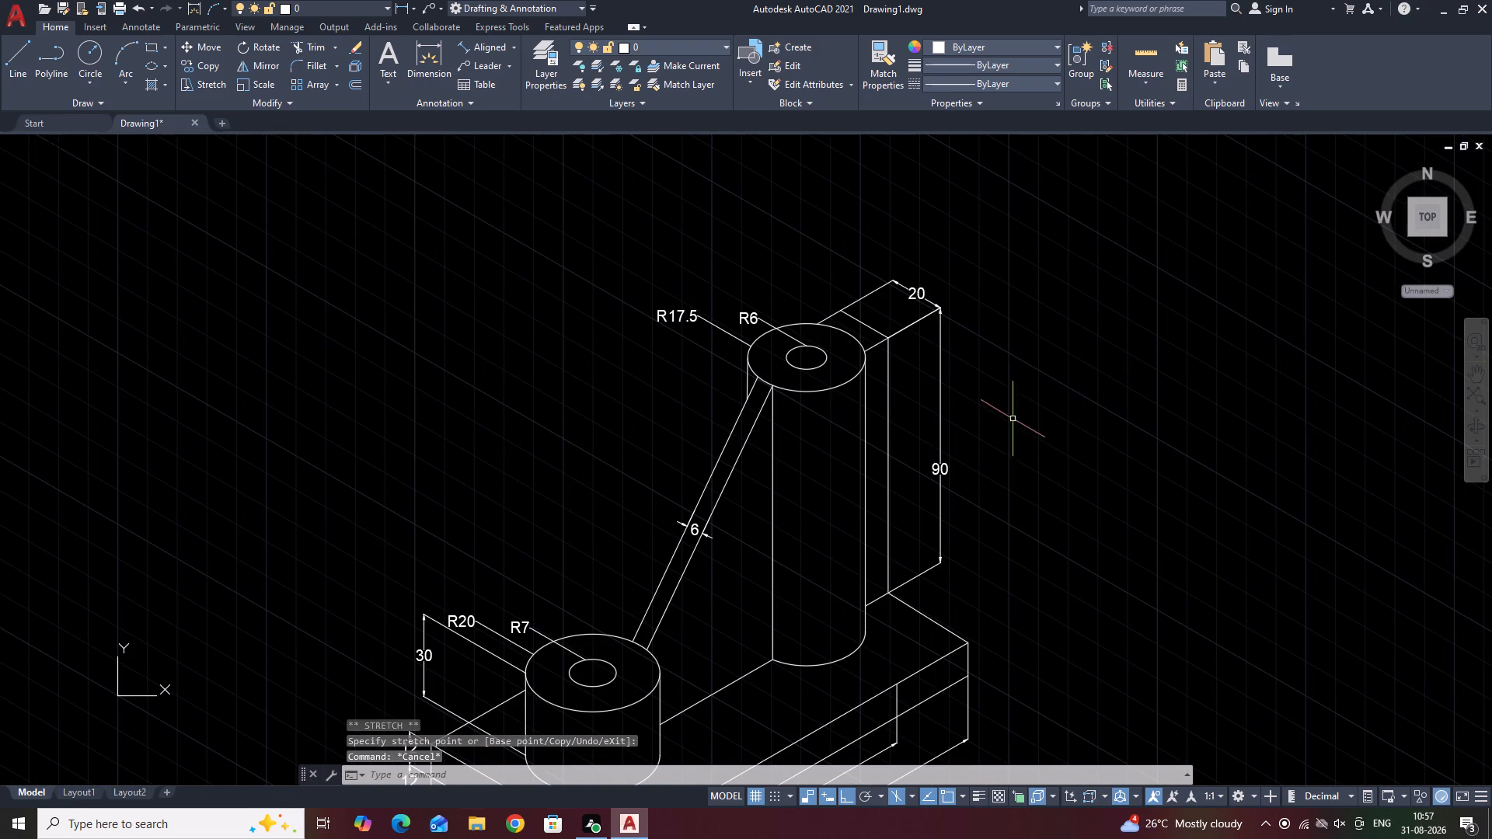
middle_click_drag(1024, 444, 1051, 383)
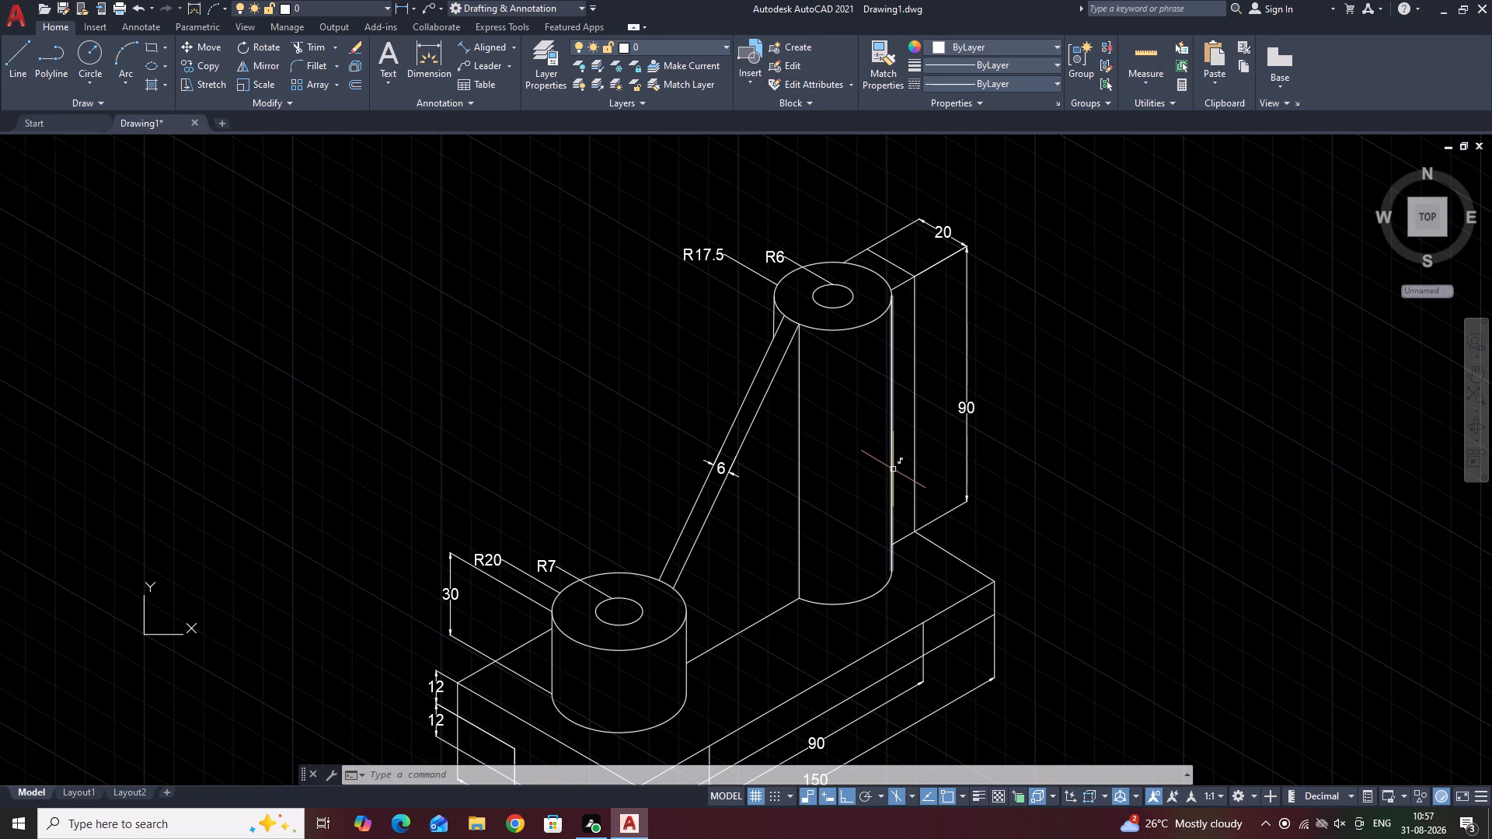
left_click(781, 256)
left_click(706, 255)
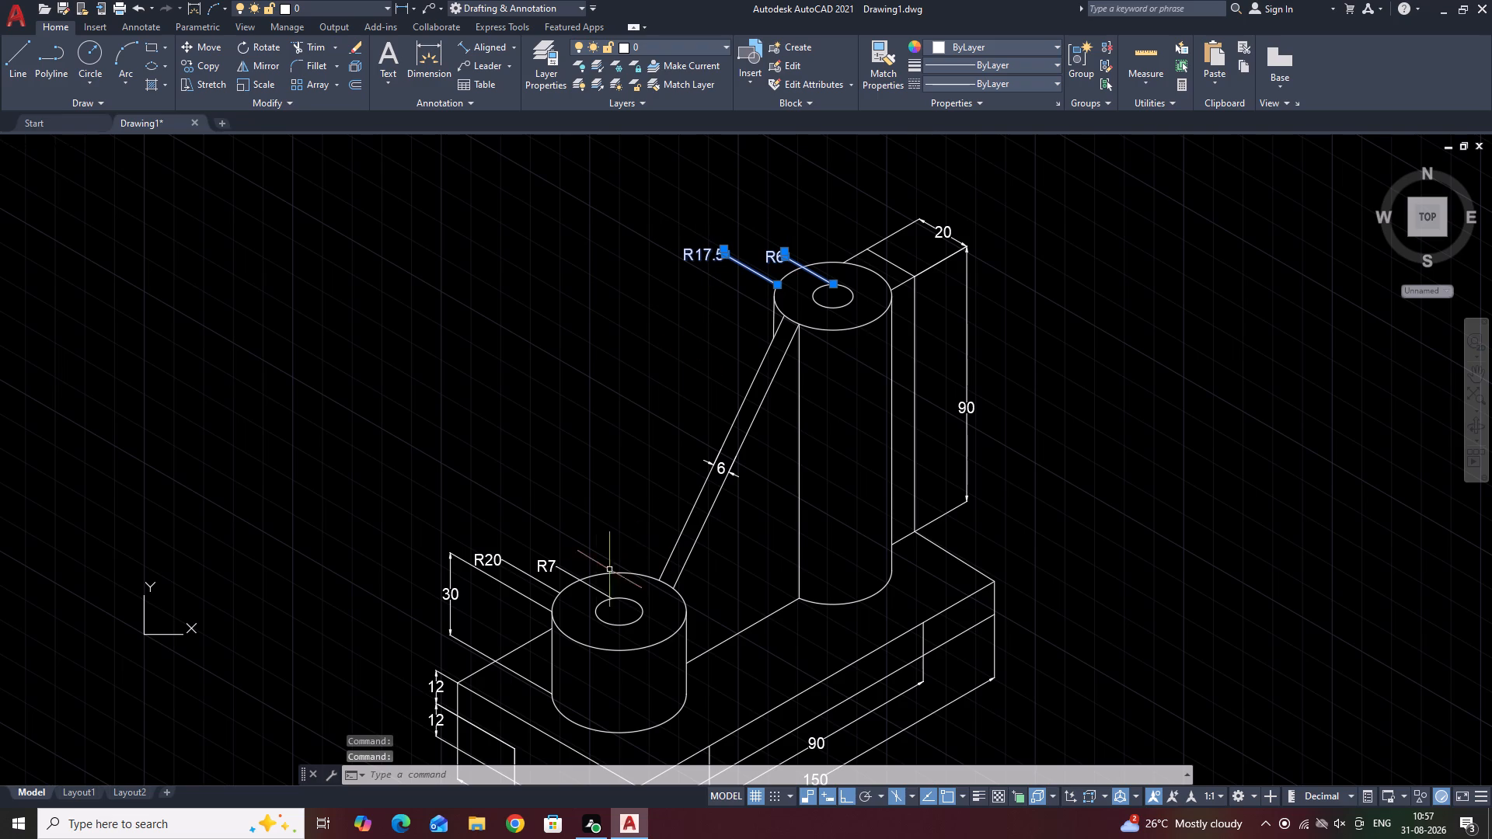
left_click(548, 565)
left_click(493, 555)
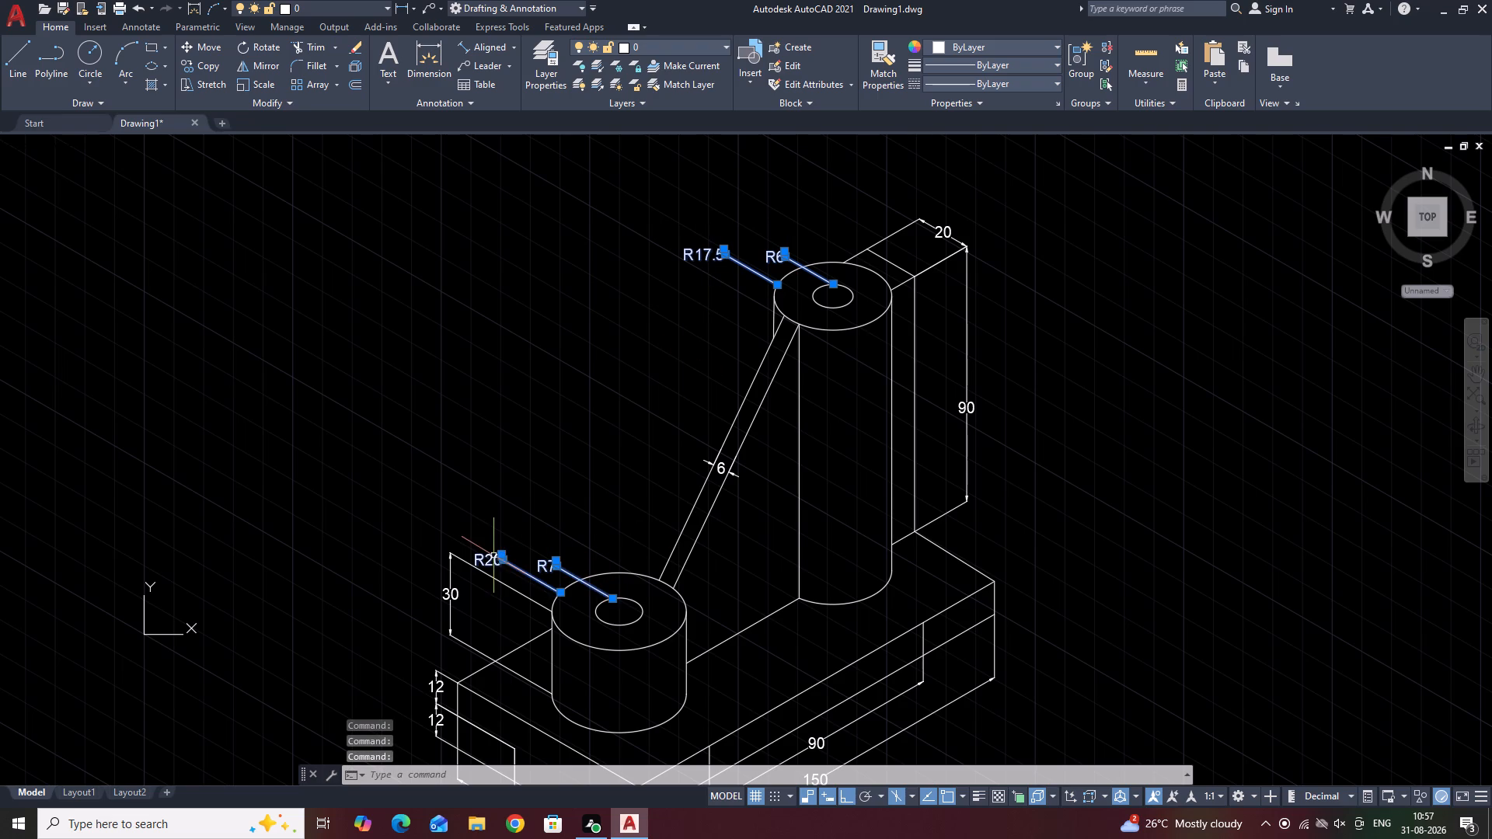
right_click(493, 555)
left_click(556, 526)
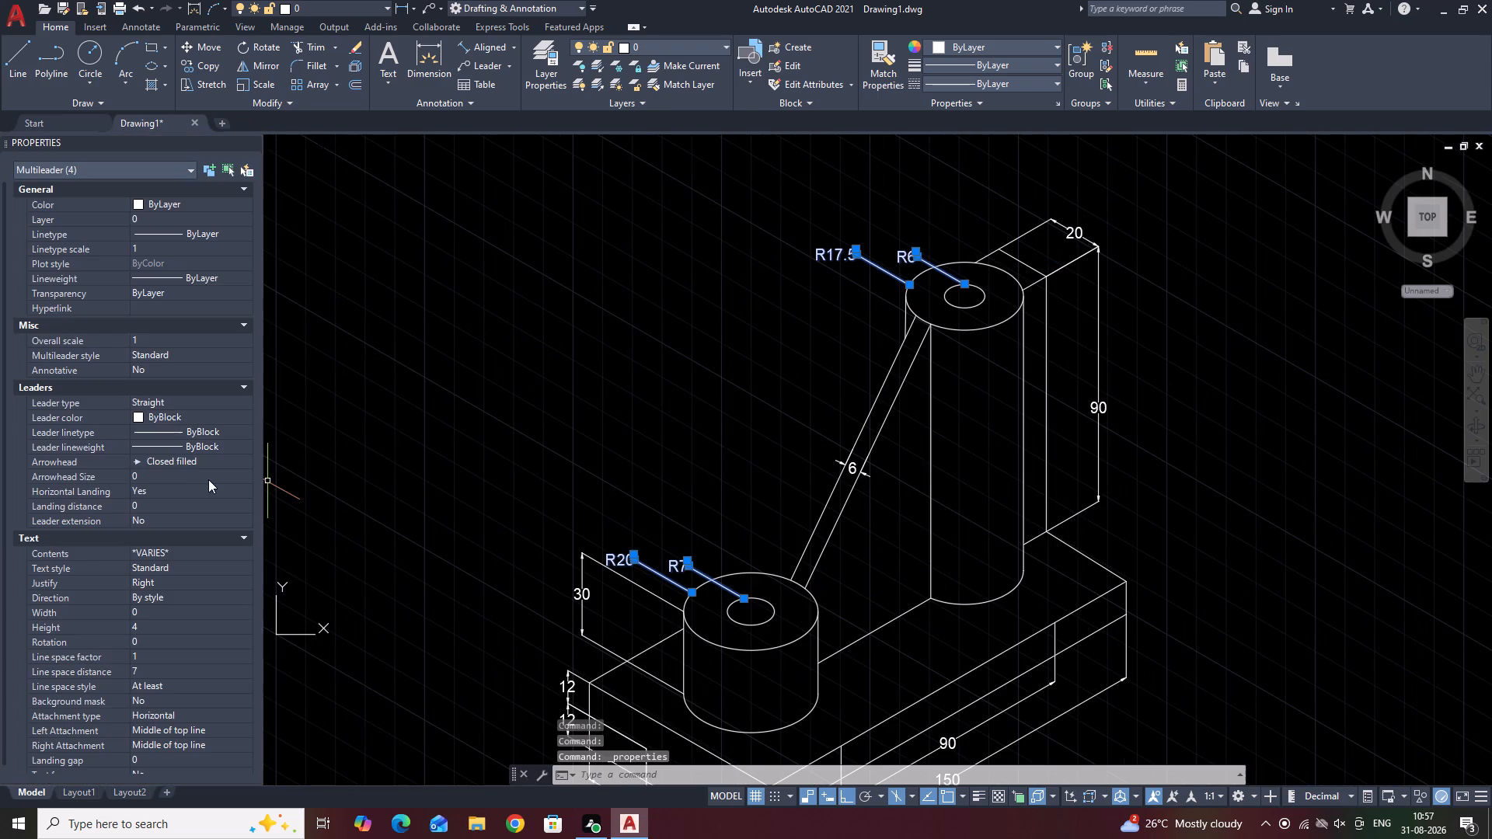
left_click(168, 476)
key("2")
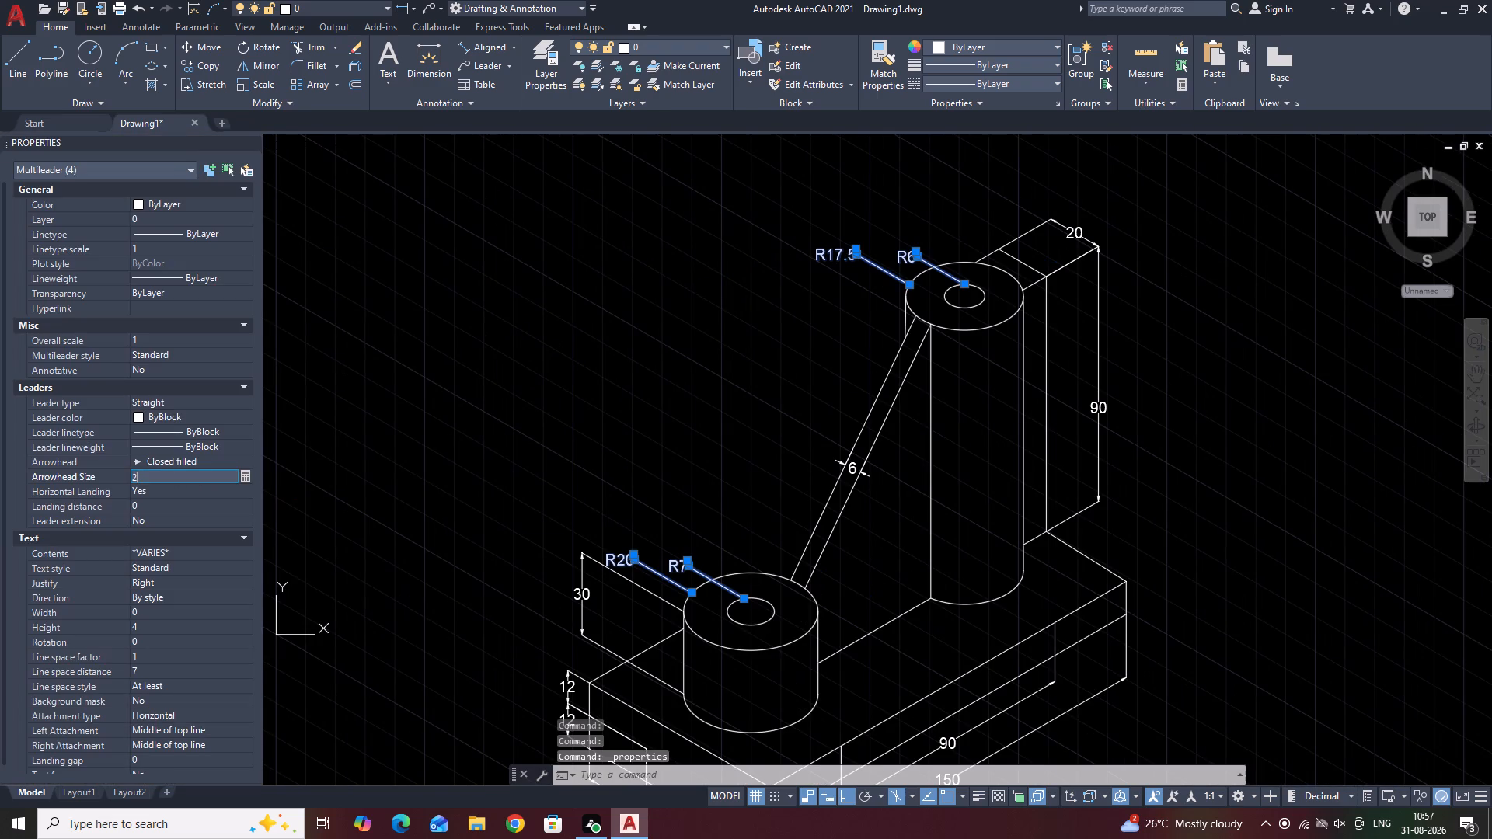
key("Return")
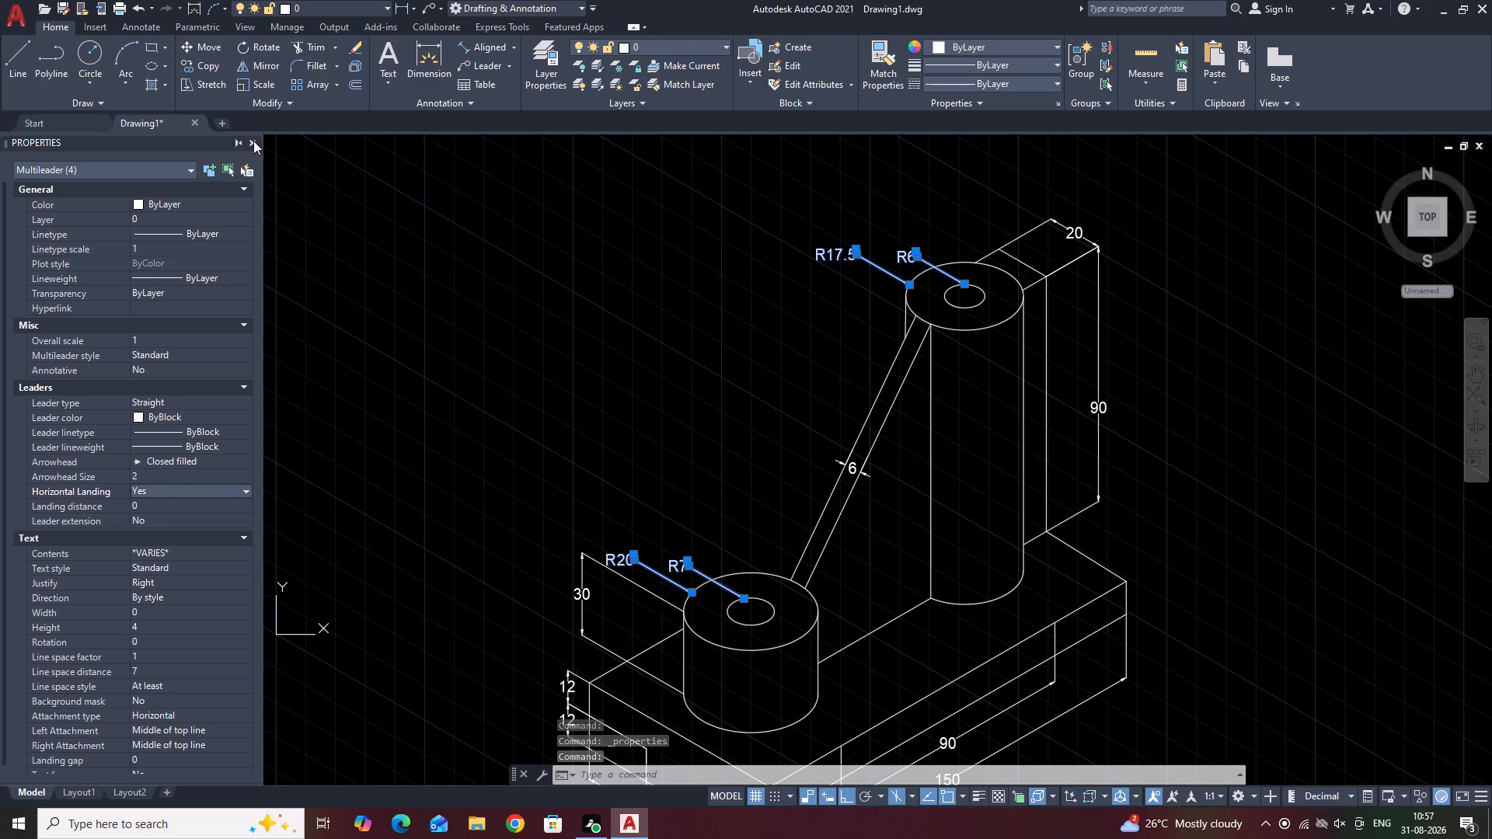
left_click(253, 141)
key("Escape")
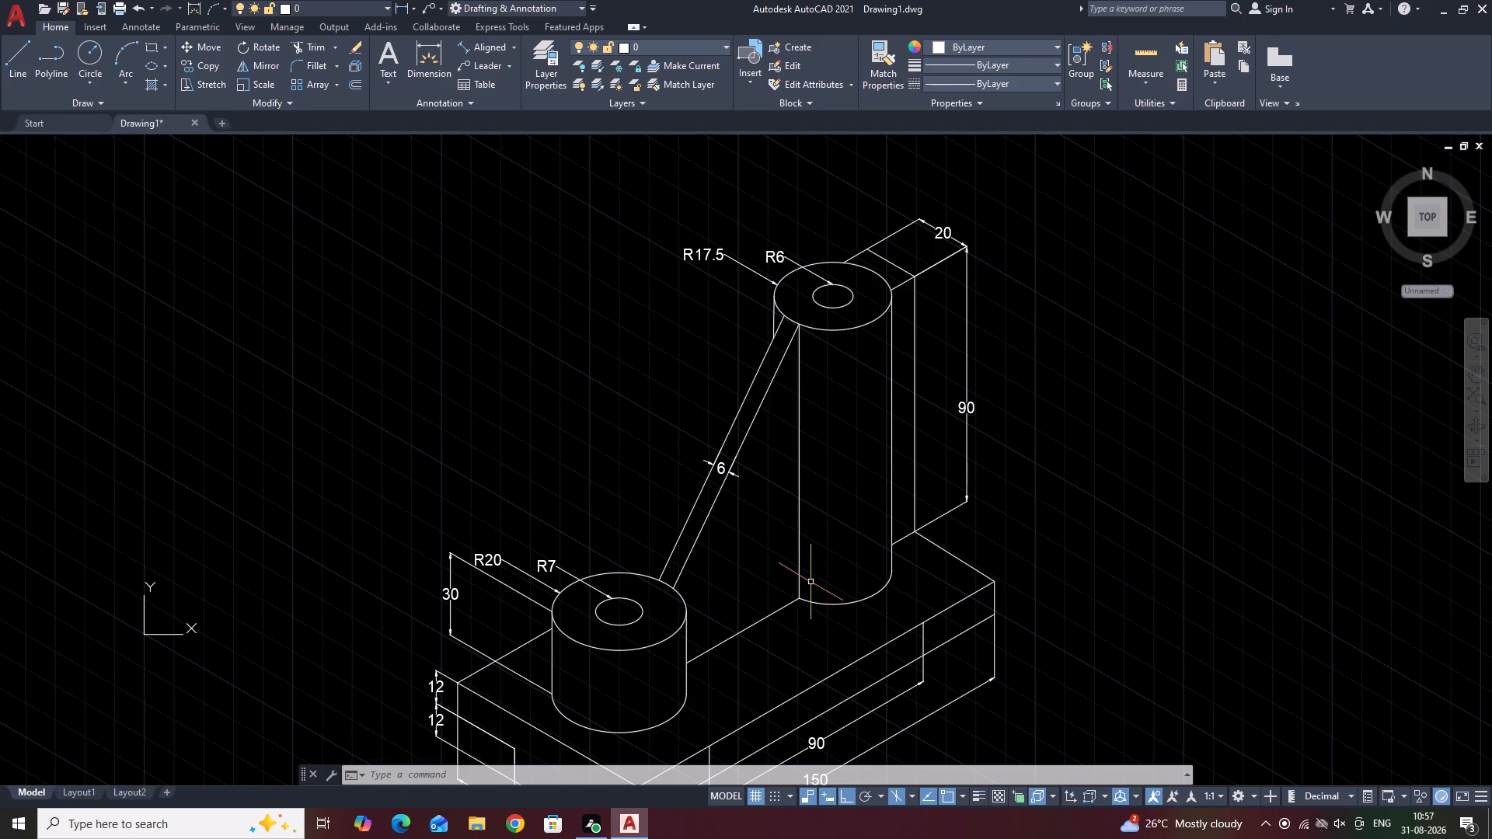
Draw a line about 50 long at 30° extending the plate's rear top edge from the boss's side past the rib's outer edge.
scroll(849, 432, "down", 2)
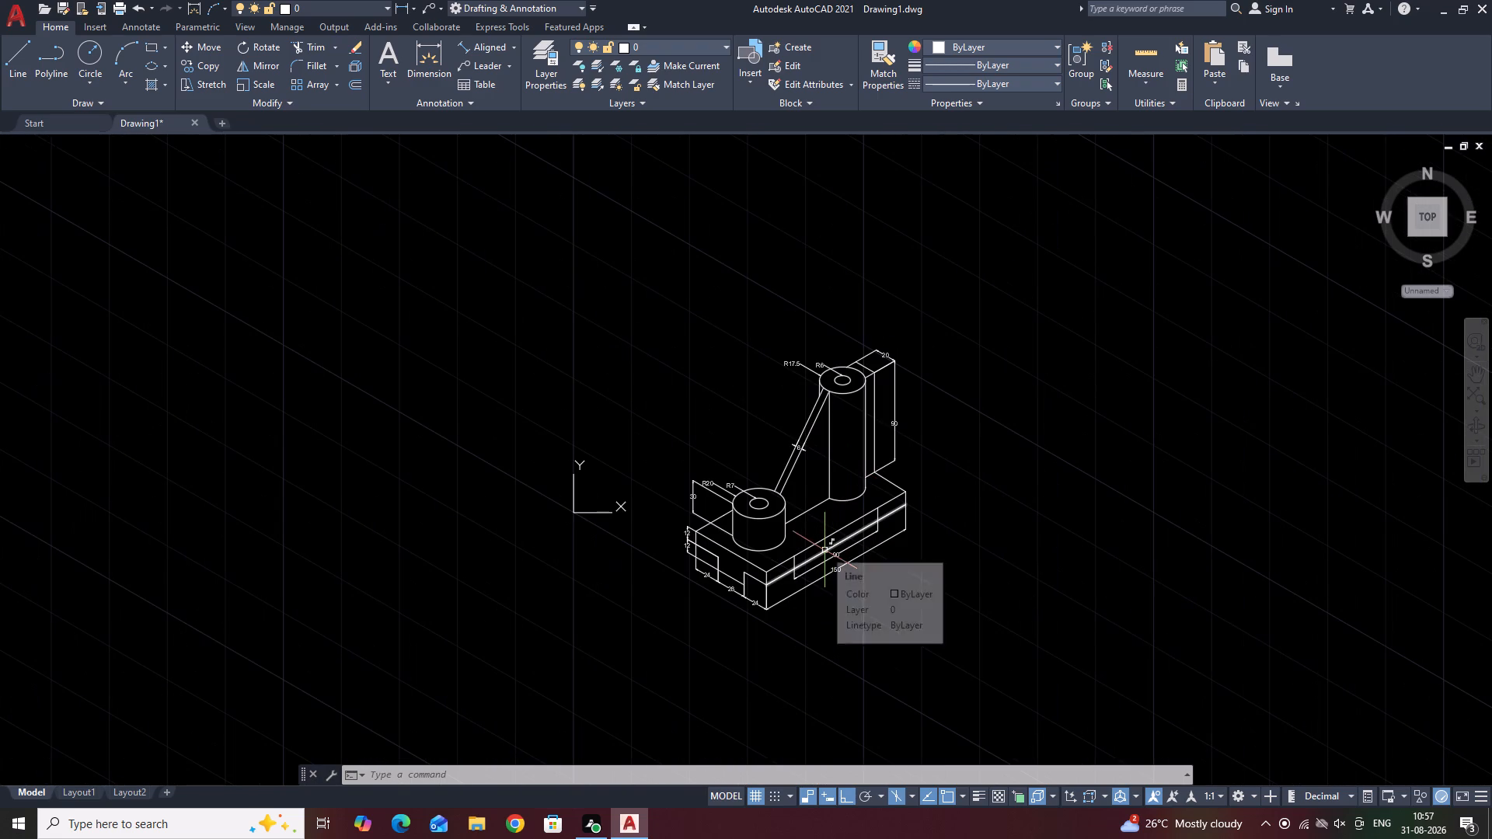
scroll(824, 550, "up", 3)
middle_click_drag(748, 315, 744, 417)
left_click(22, 49)
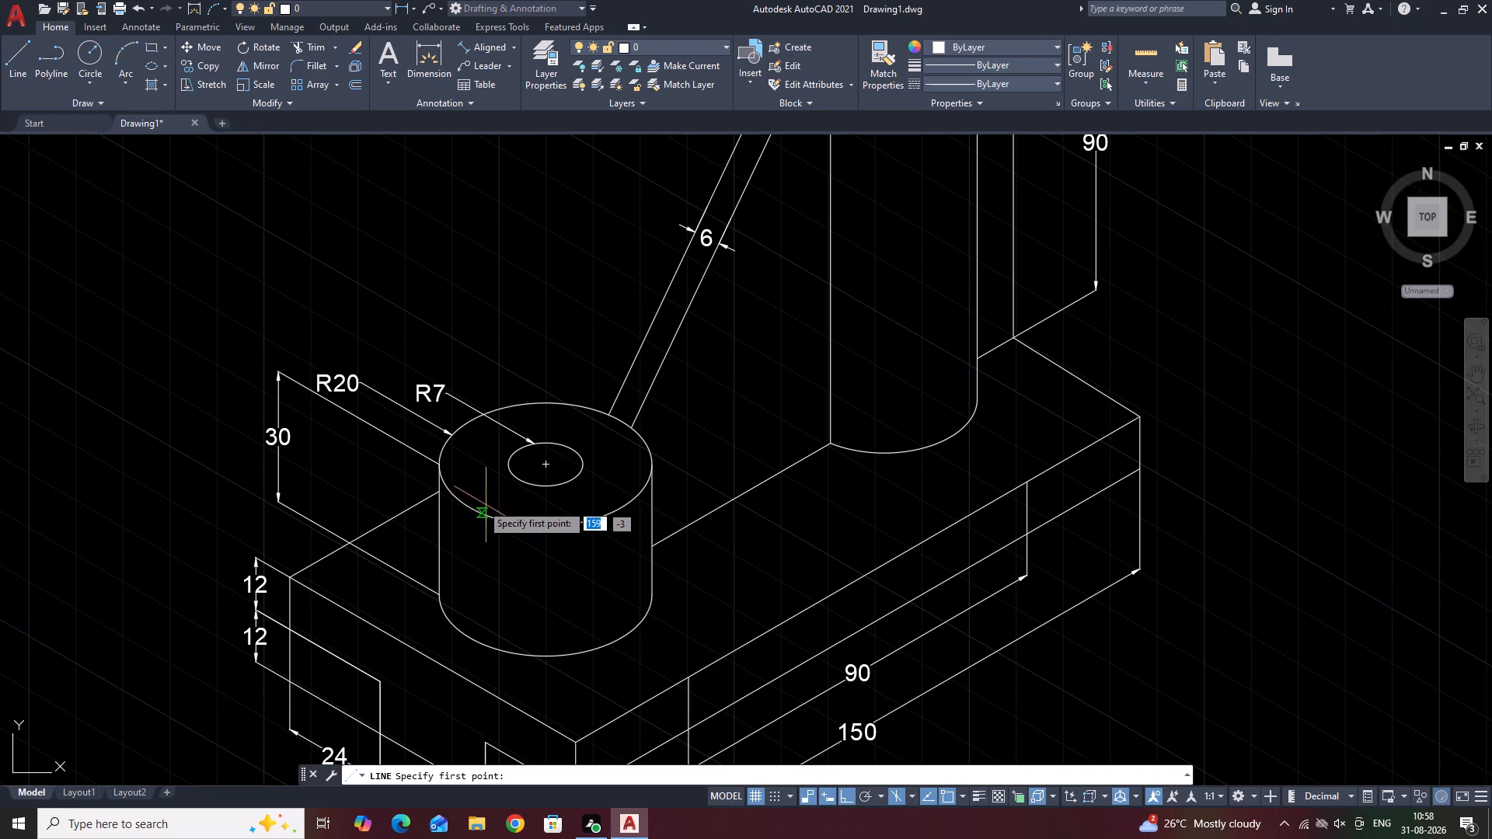
left_click(440, 494)
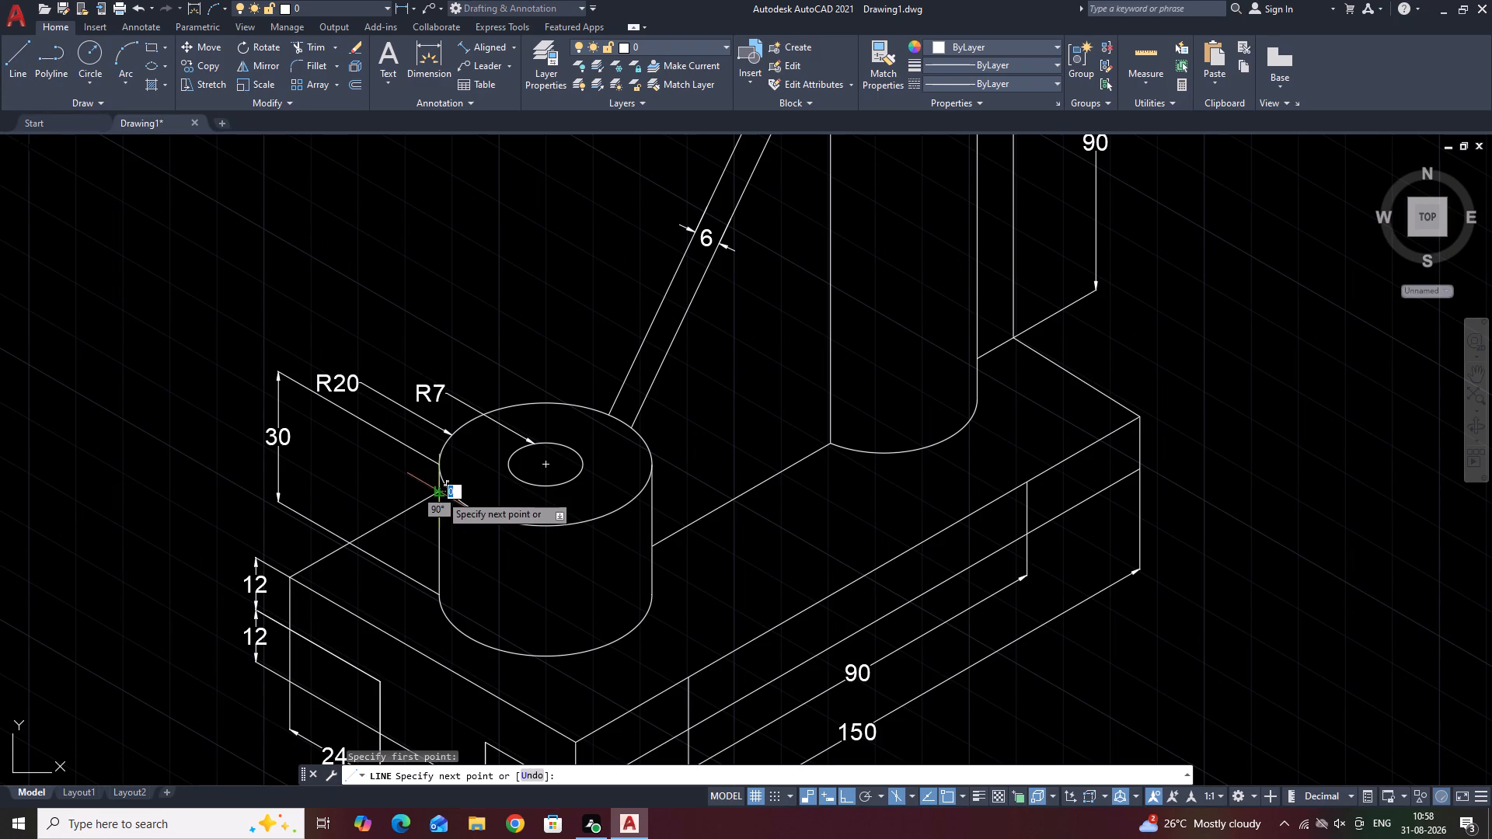
key("F5")
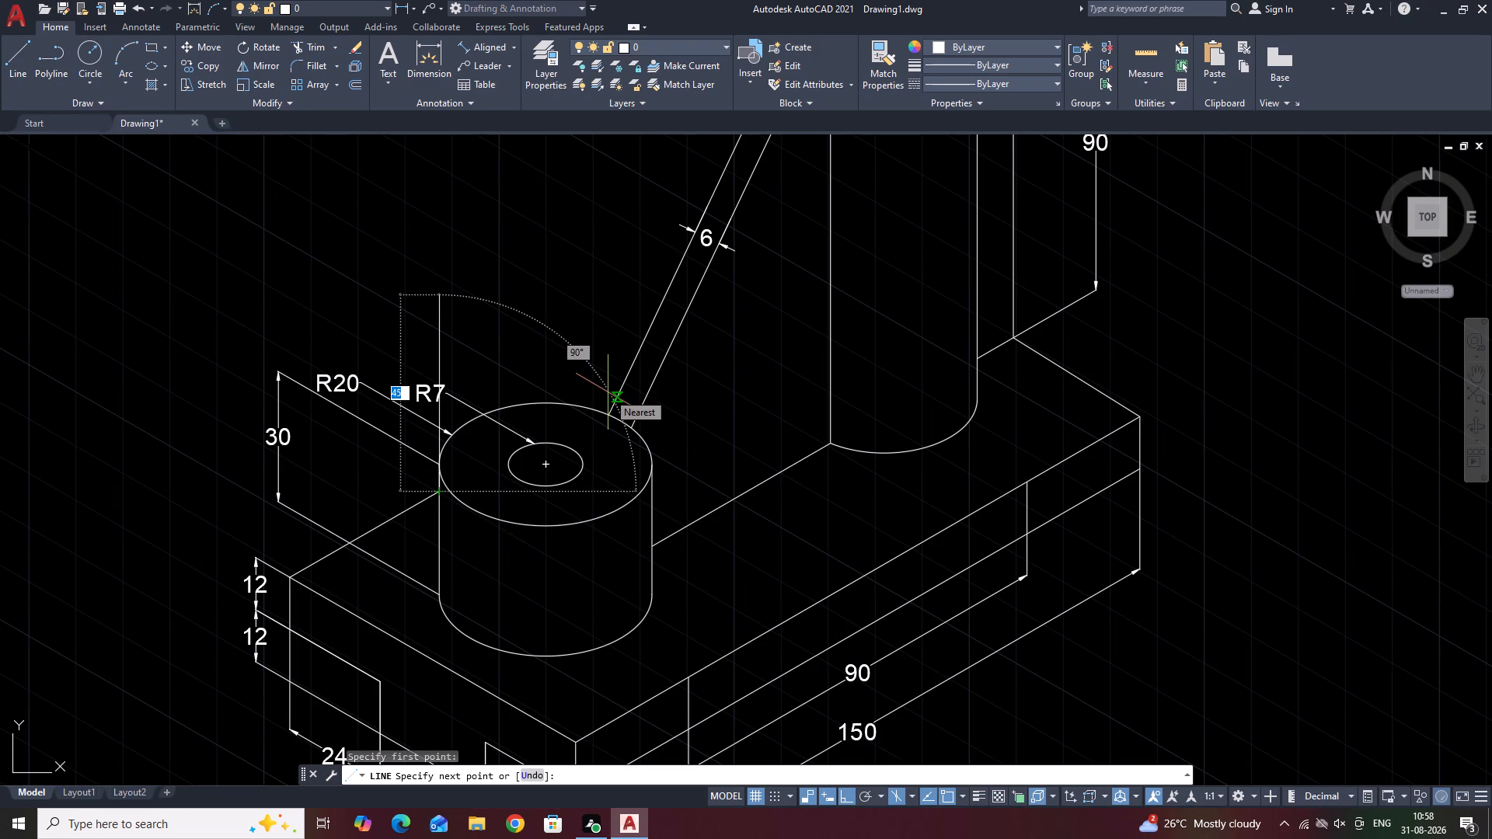
scroll(617, 383, "up", 2)
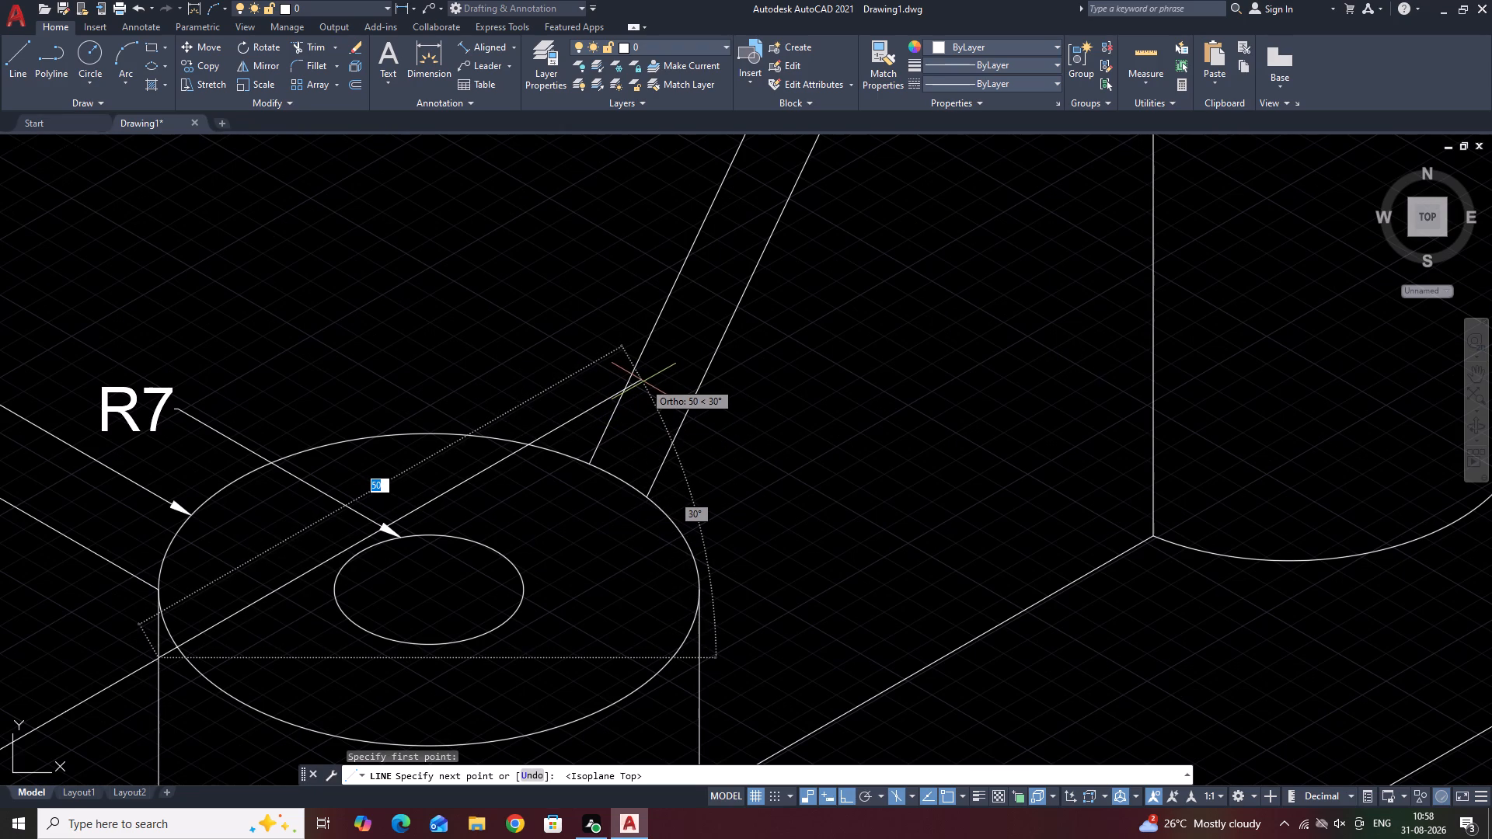
left_click(643, 381)
key("space")
Trim the new rear edge line where it crosses the boss's top face and where it overshoots the rib's outer edge.
left_click(319, 47)
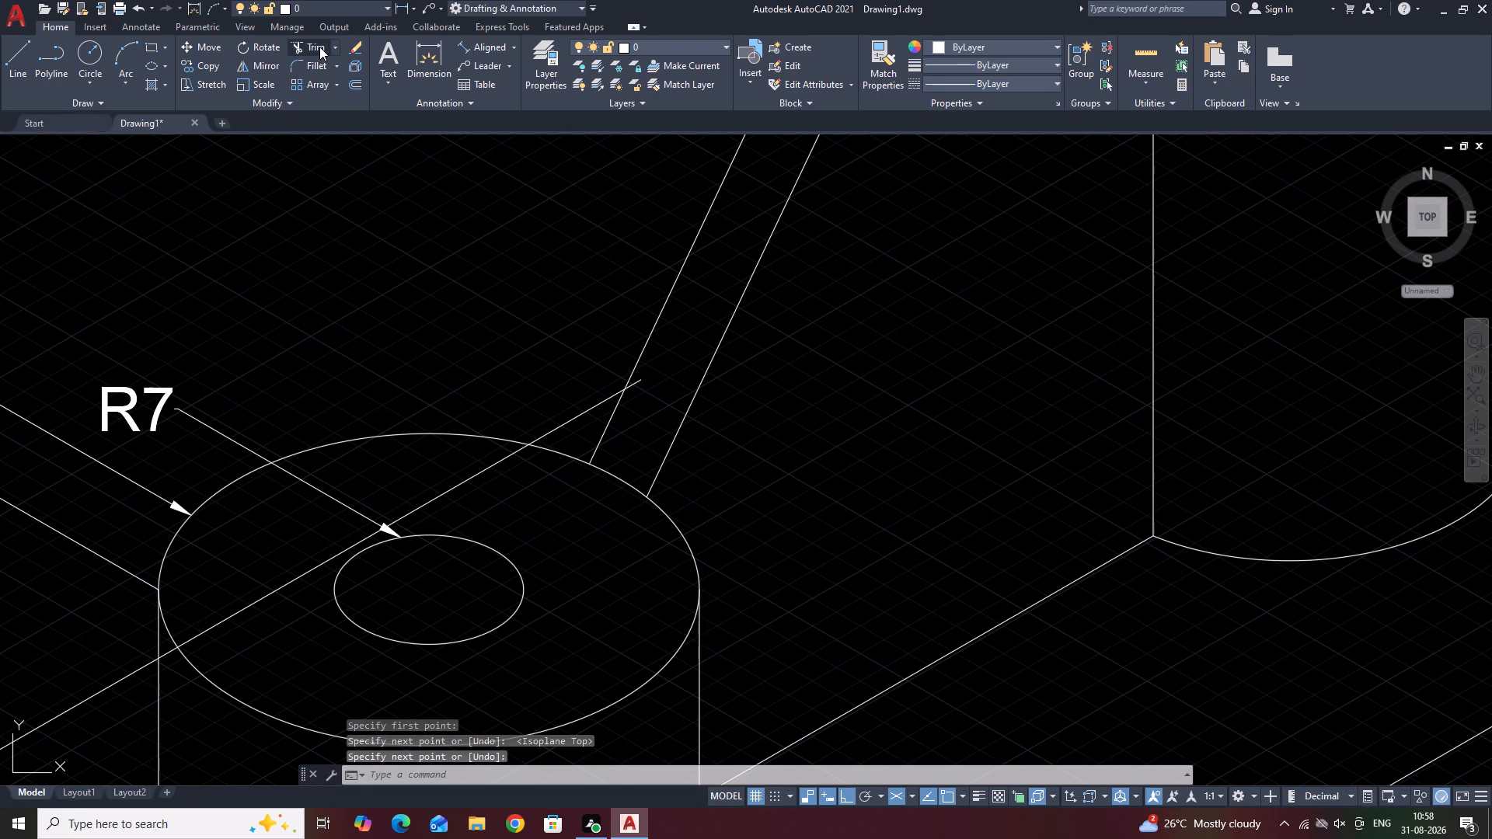
left_click(287, 582)
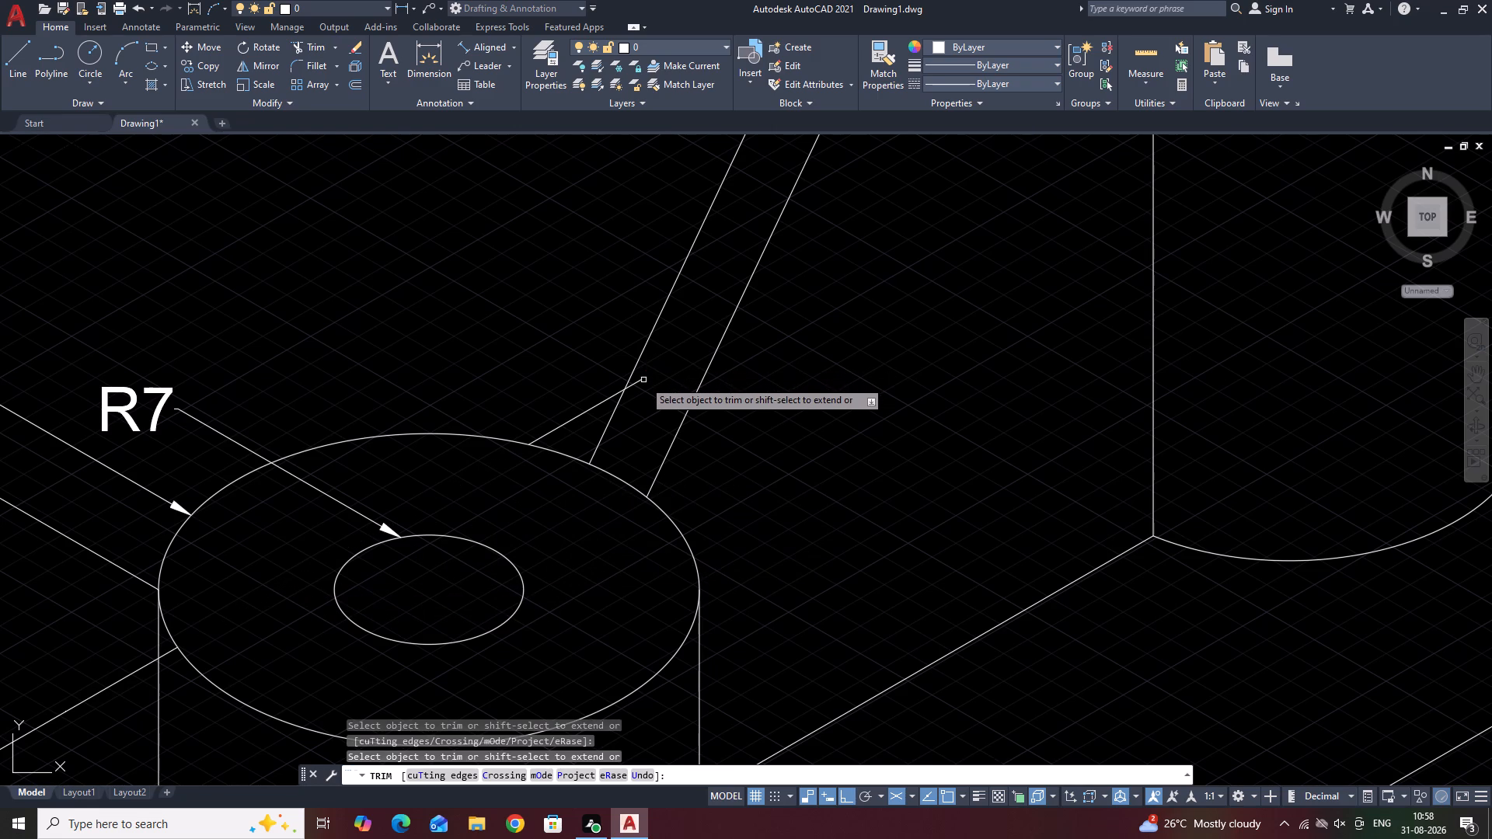
left_click(639, 380)
key("space")
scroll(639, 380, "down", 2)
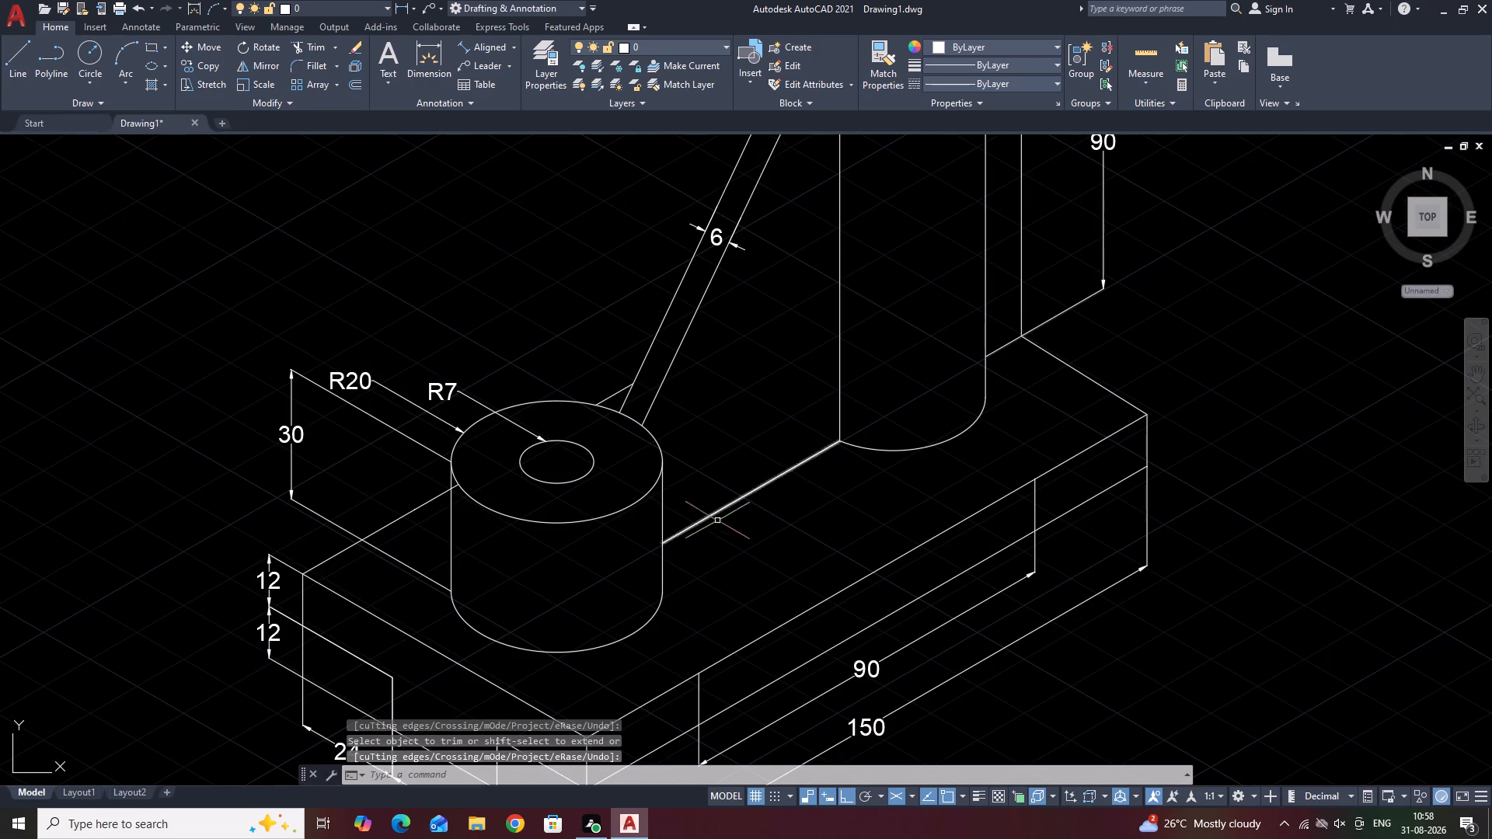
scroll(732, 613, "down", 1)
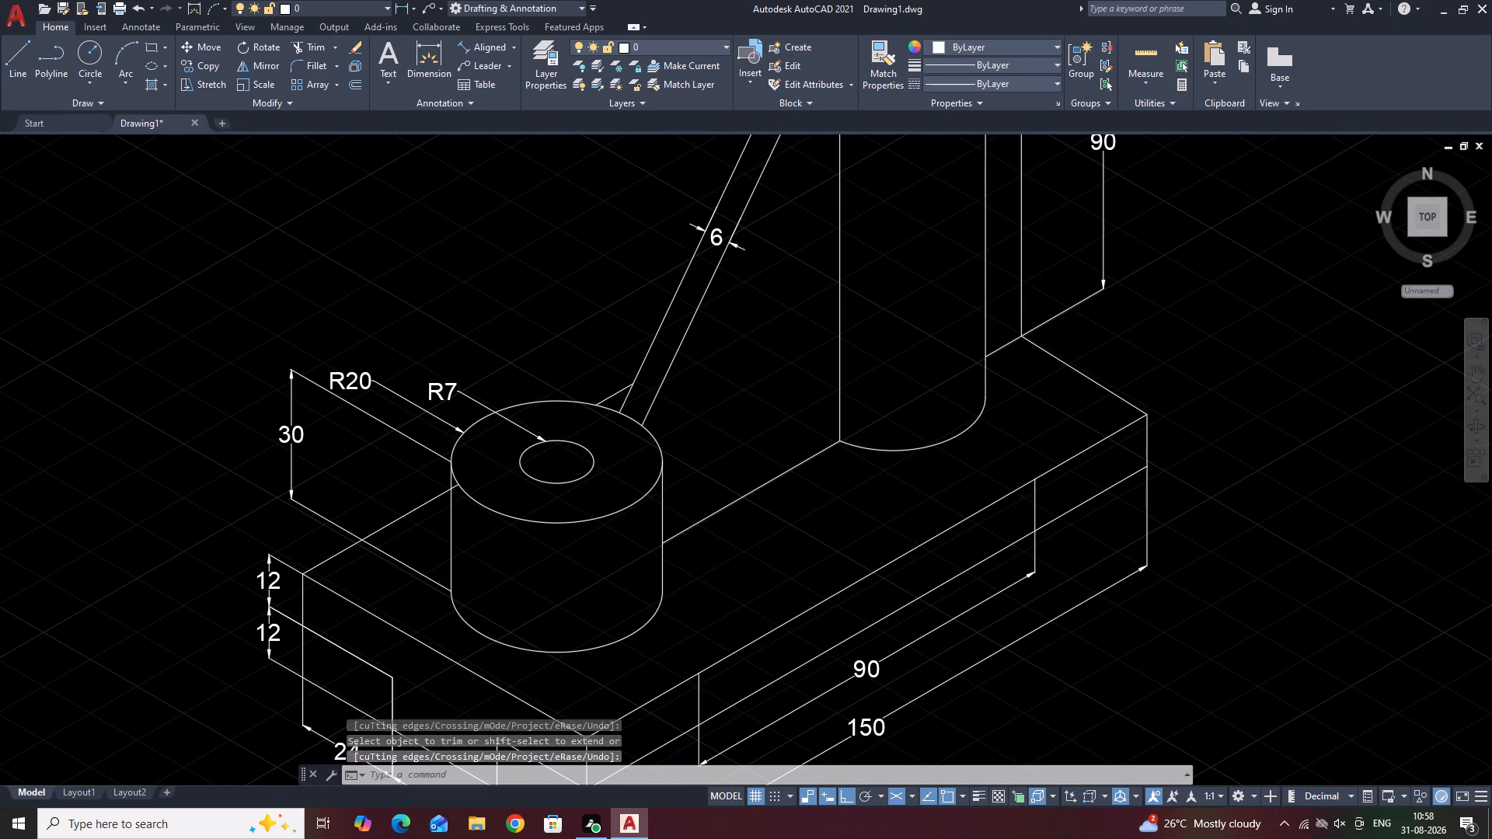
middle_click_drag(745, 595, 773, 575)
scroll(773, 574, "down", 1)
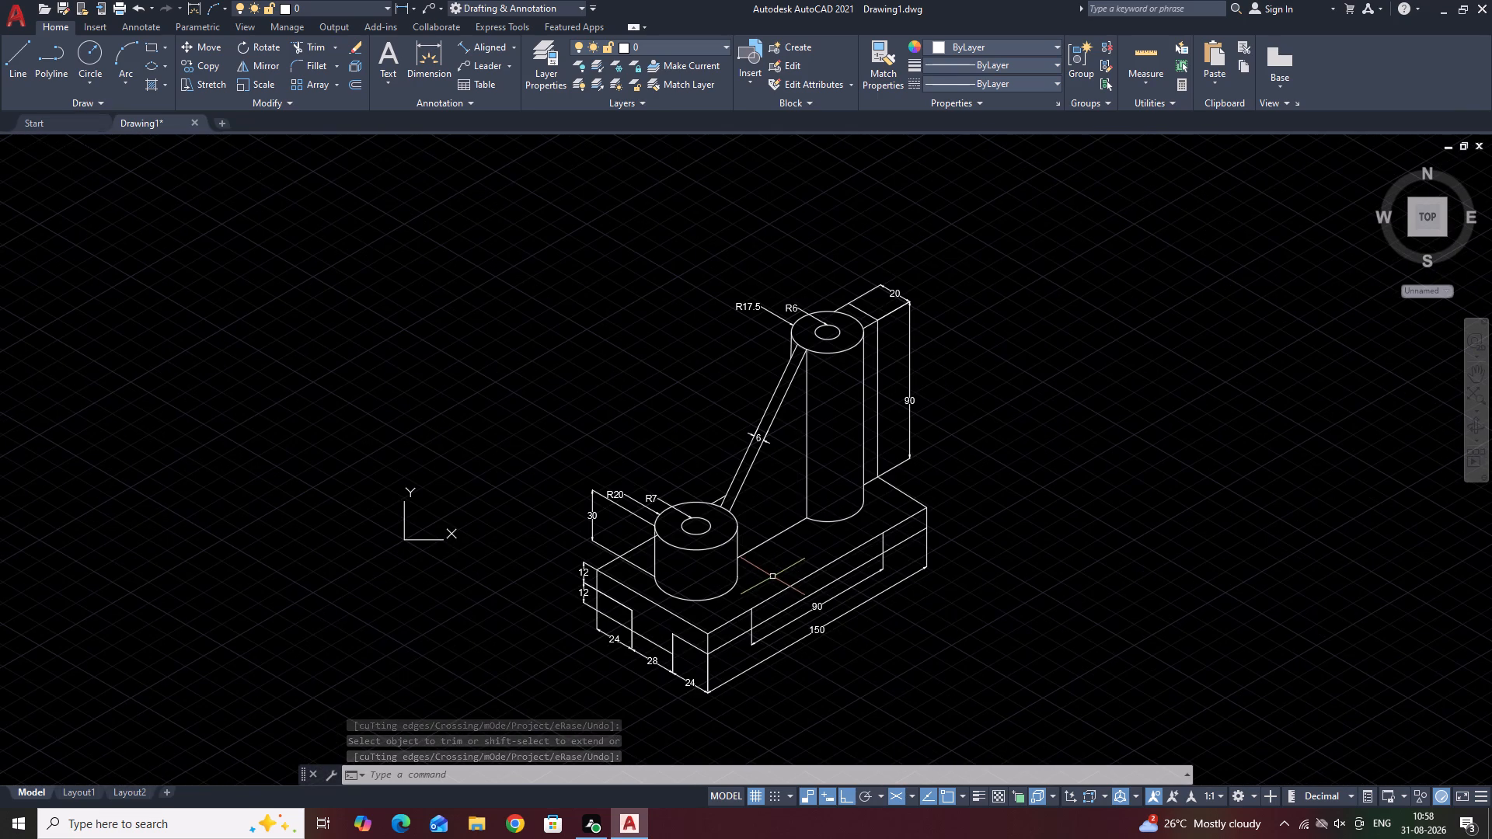
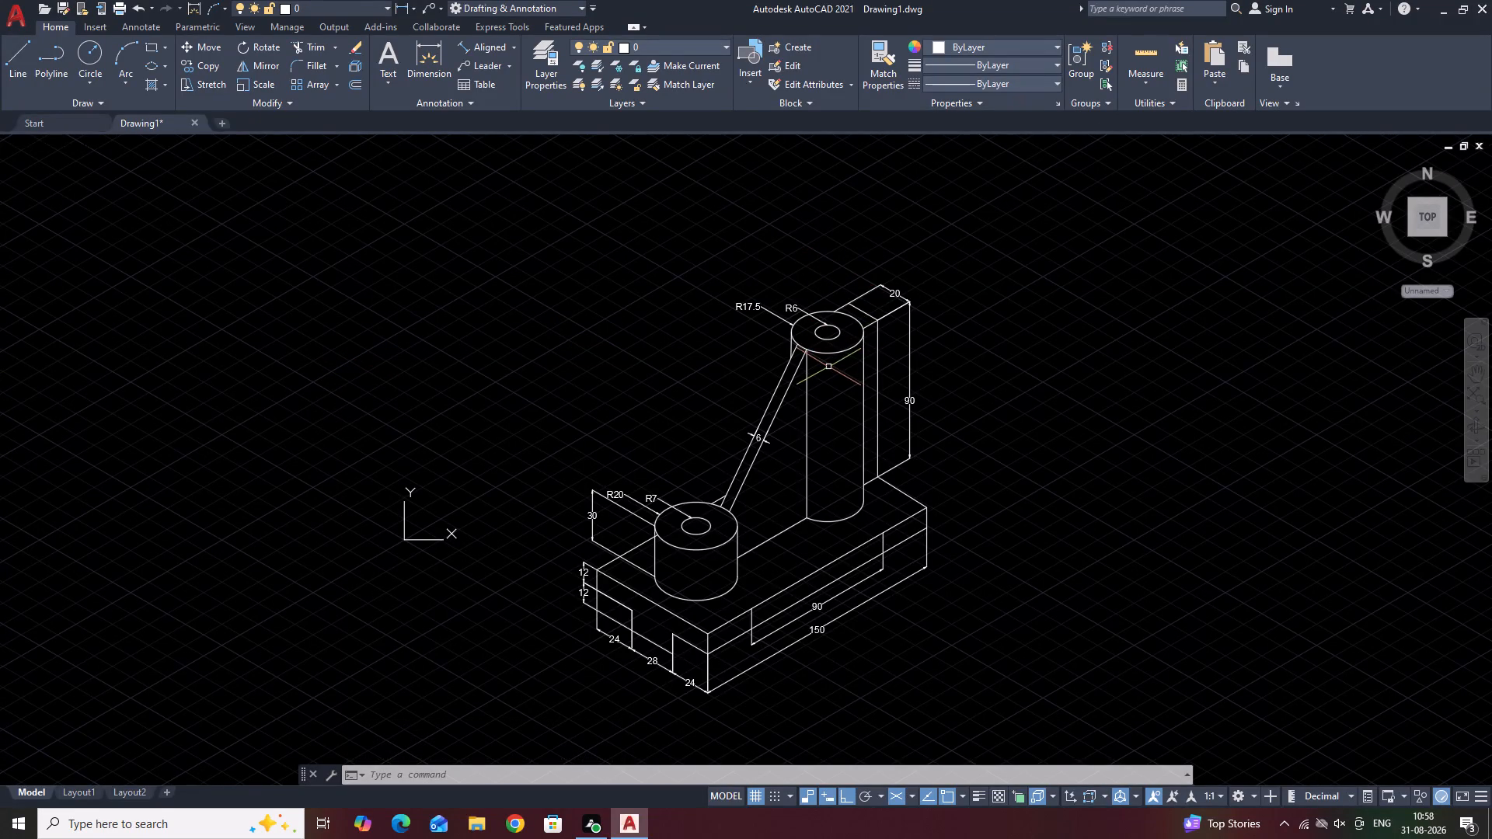
Inspect the finished isometric drawing, checking the cylinder top, rib, boss, base plate and their dimensions up close and as a whole.
scroll(828, 367, "up", 2)
middle_click_drag(832, 363, 817, 446)
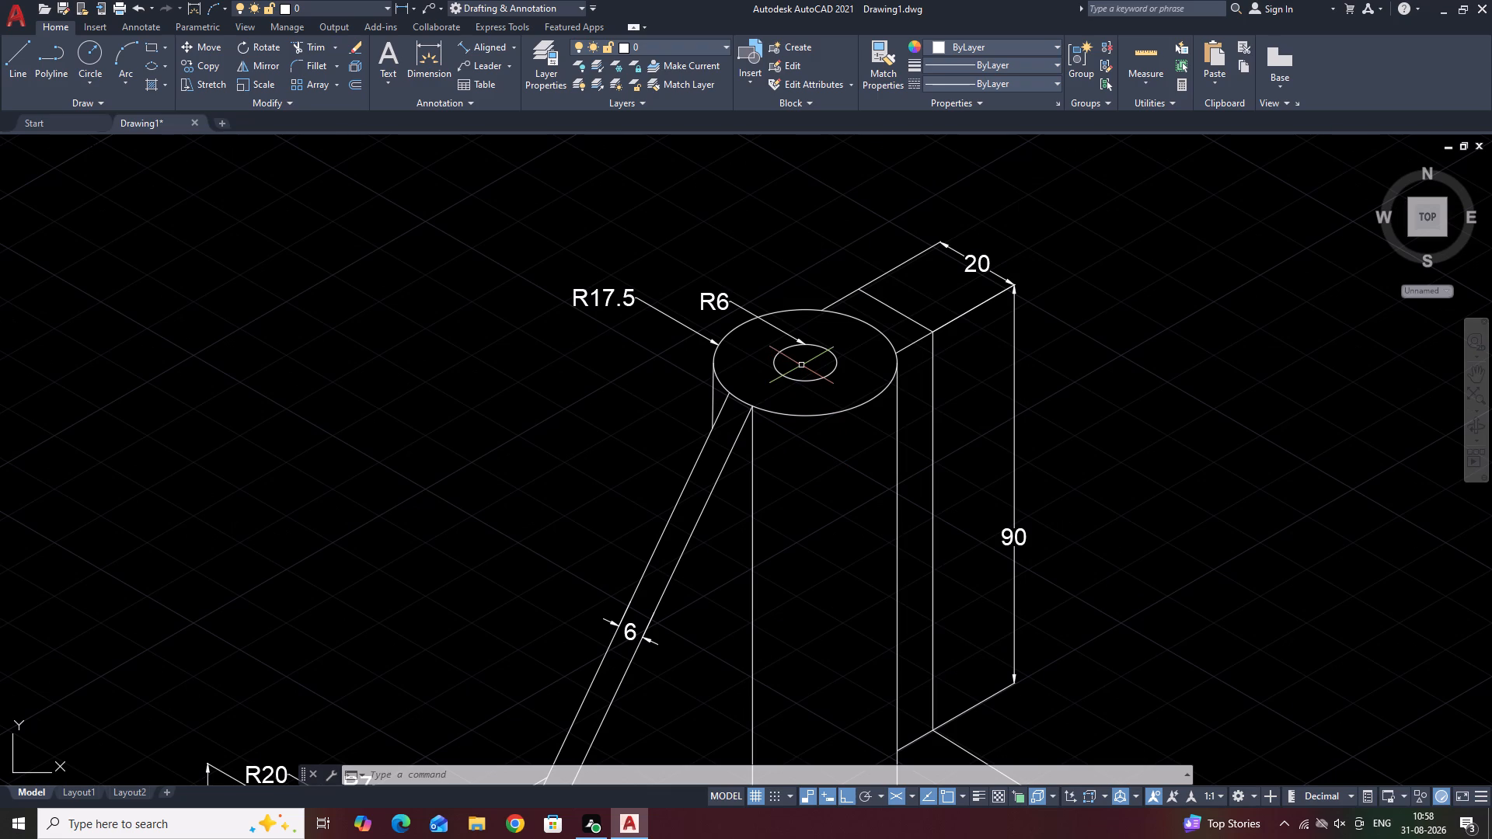
scroll(874, 461, "down", 2)
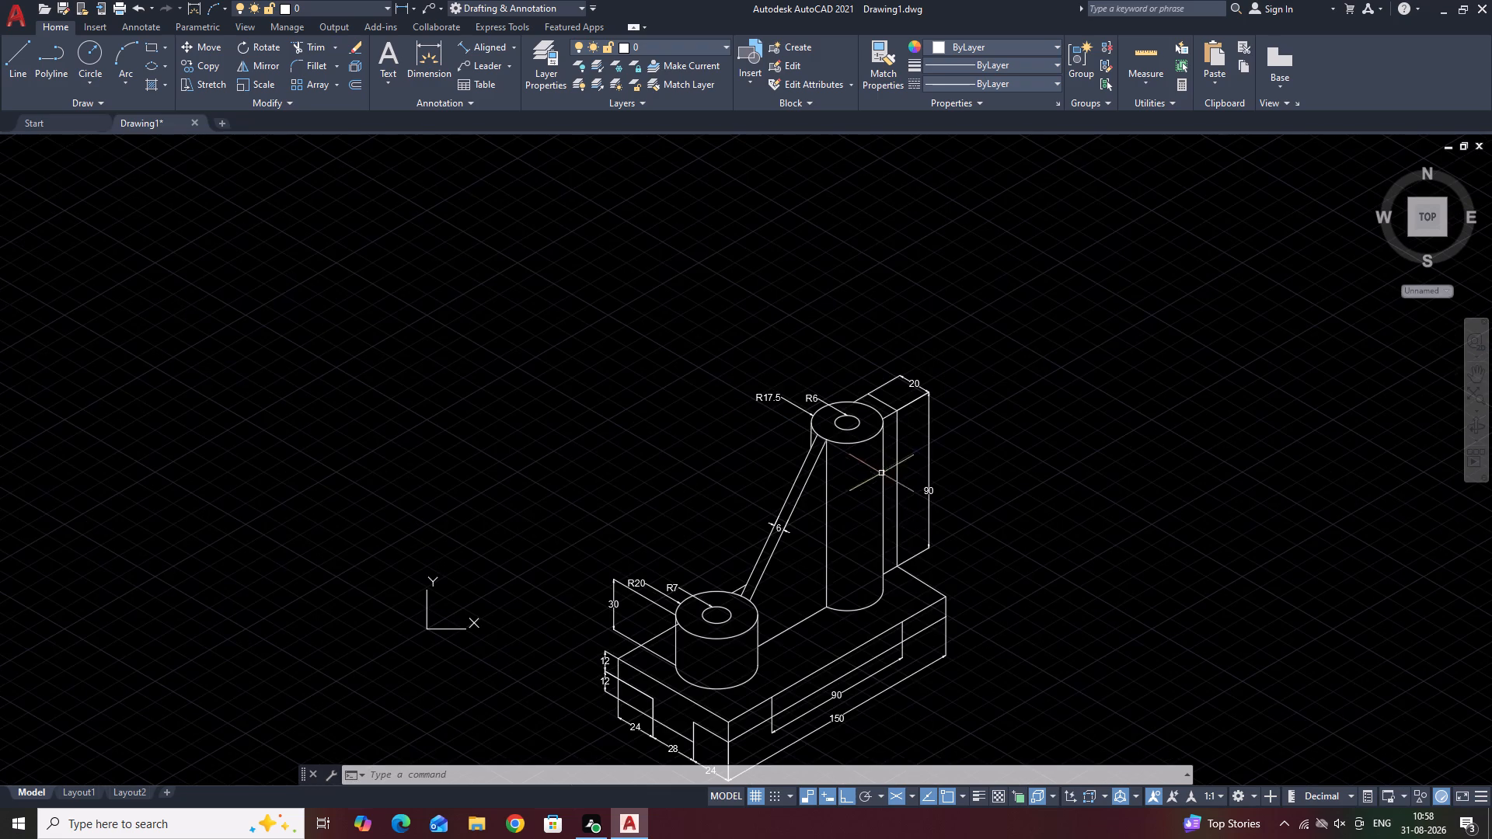
middle_click_drag(892, 533, 812, 444)
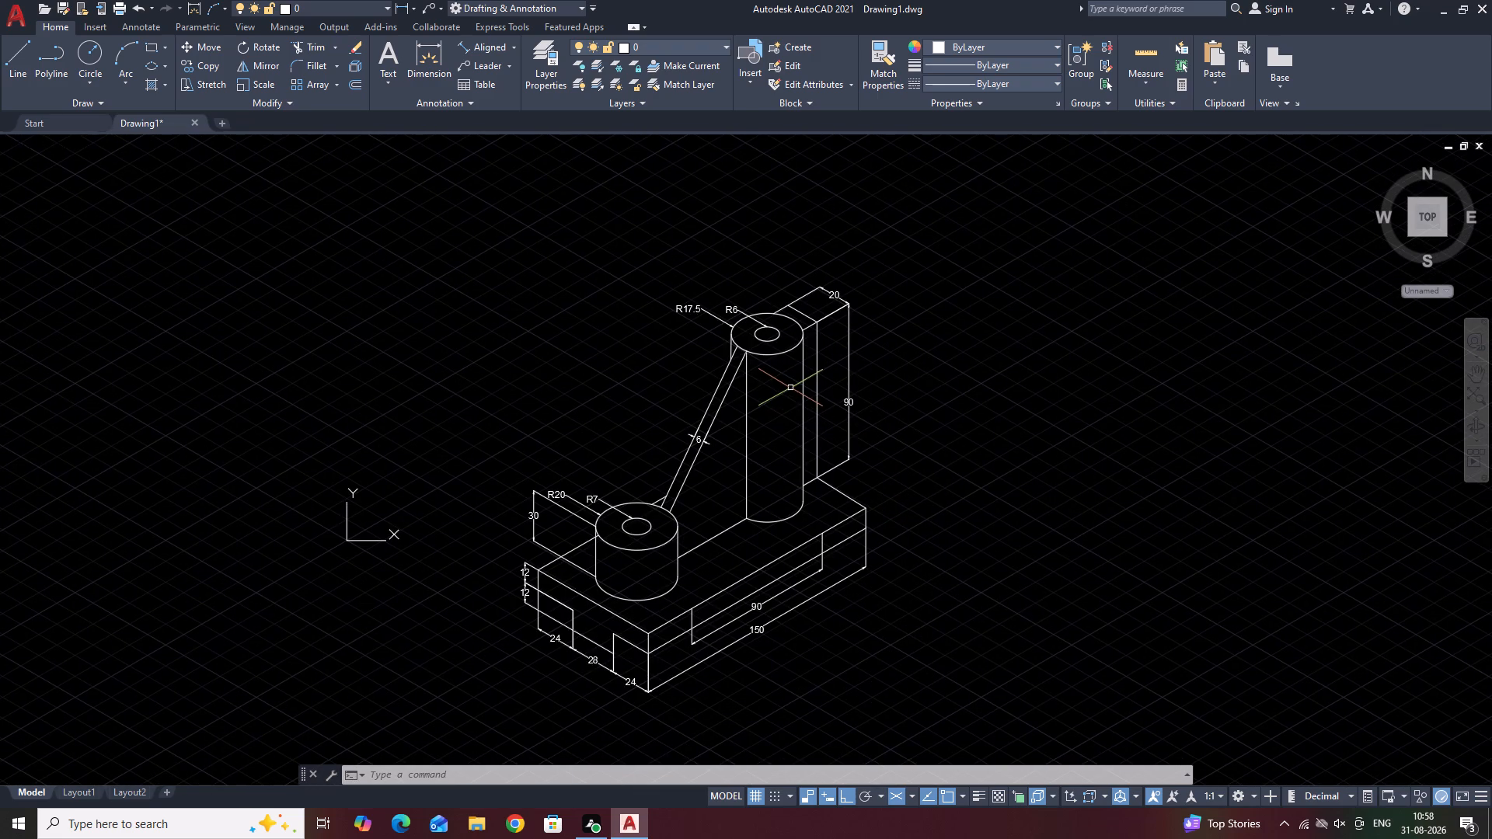
middle_click_drag(739, 539, 743, 445)
scroll(802, 382, "up", 1)
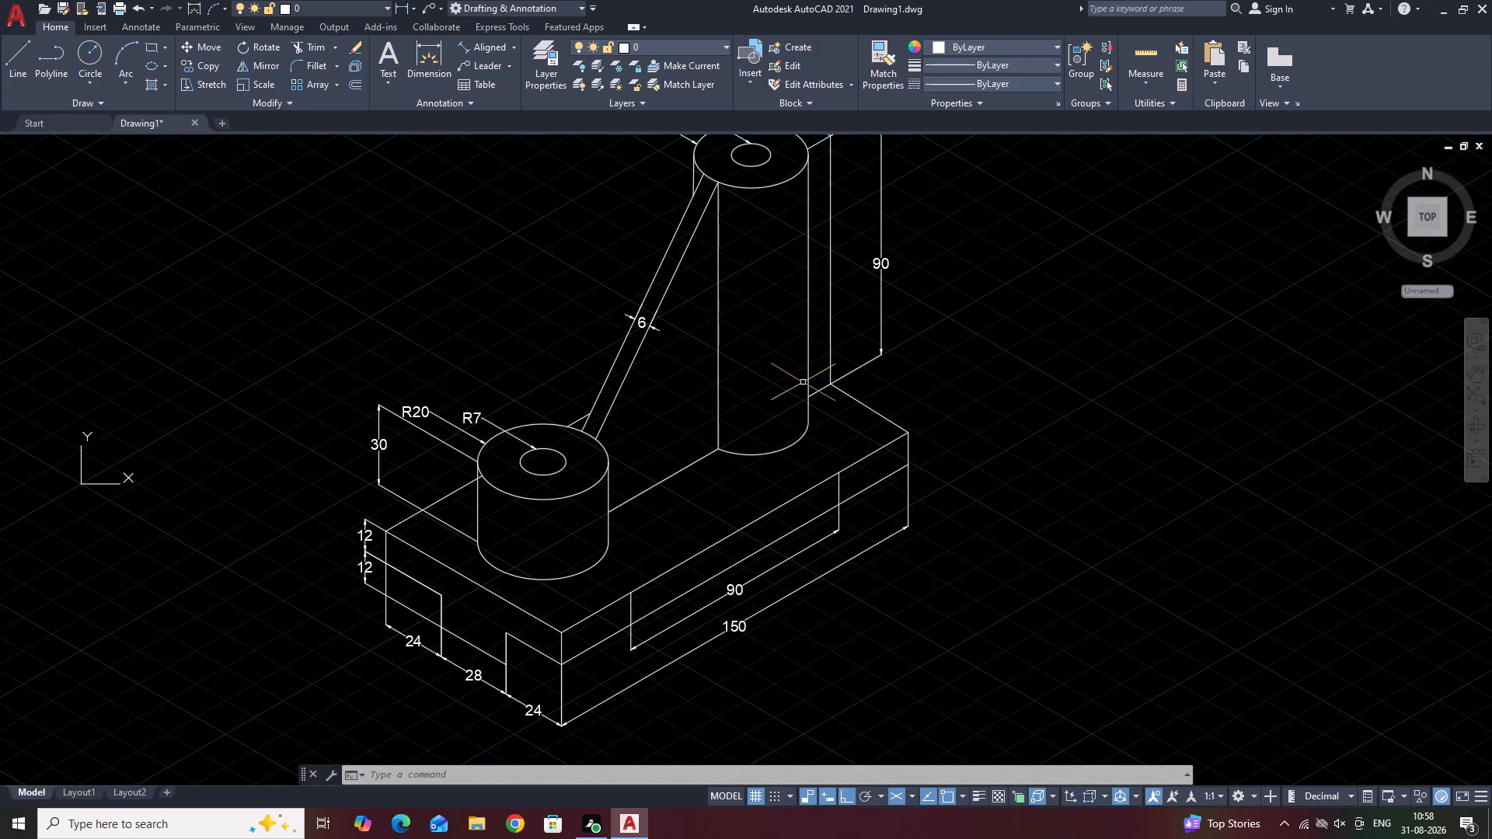
middle_click_drag(640, 513, 739, 409)
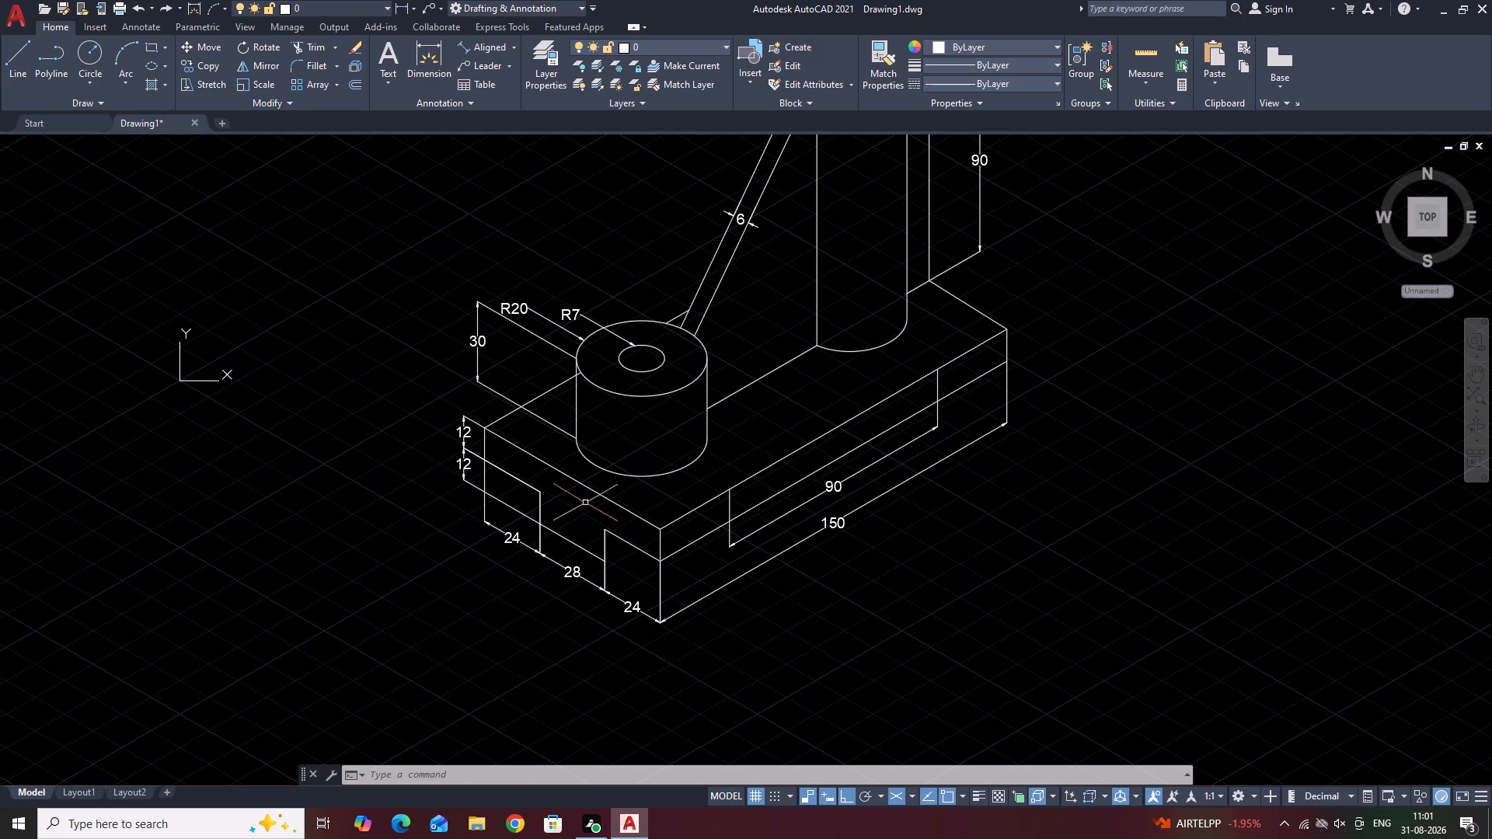
scroll(58, 566, "down", 2)
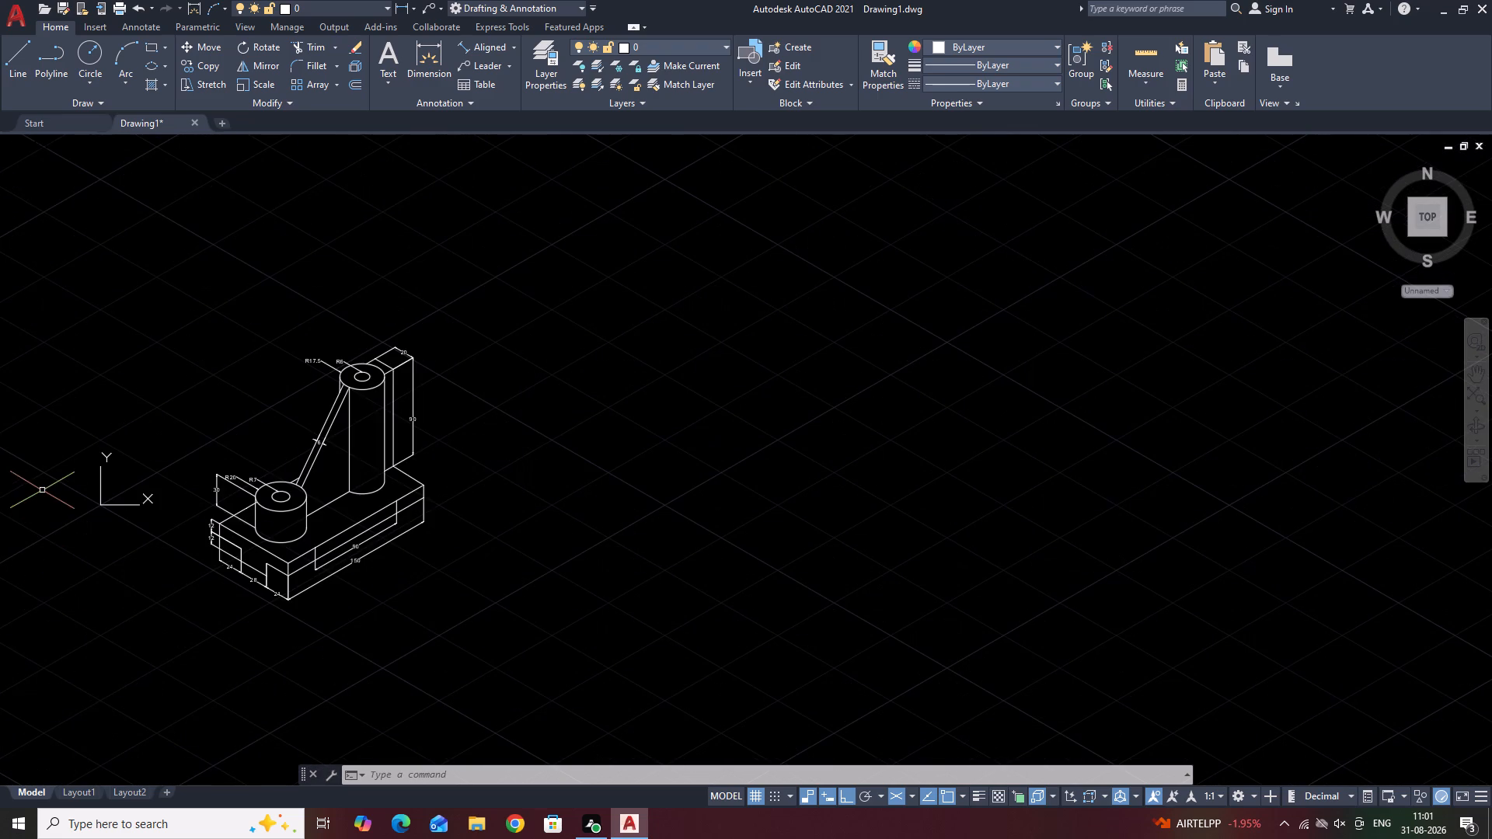
scroll(66, 513, "down", 1)
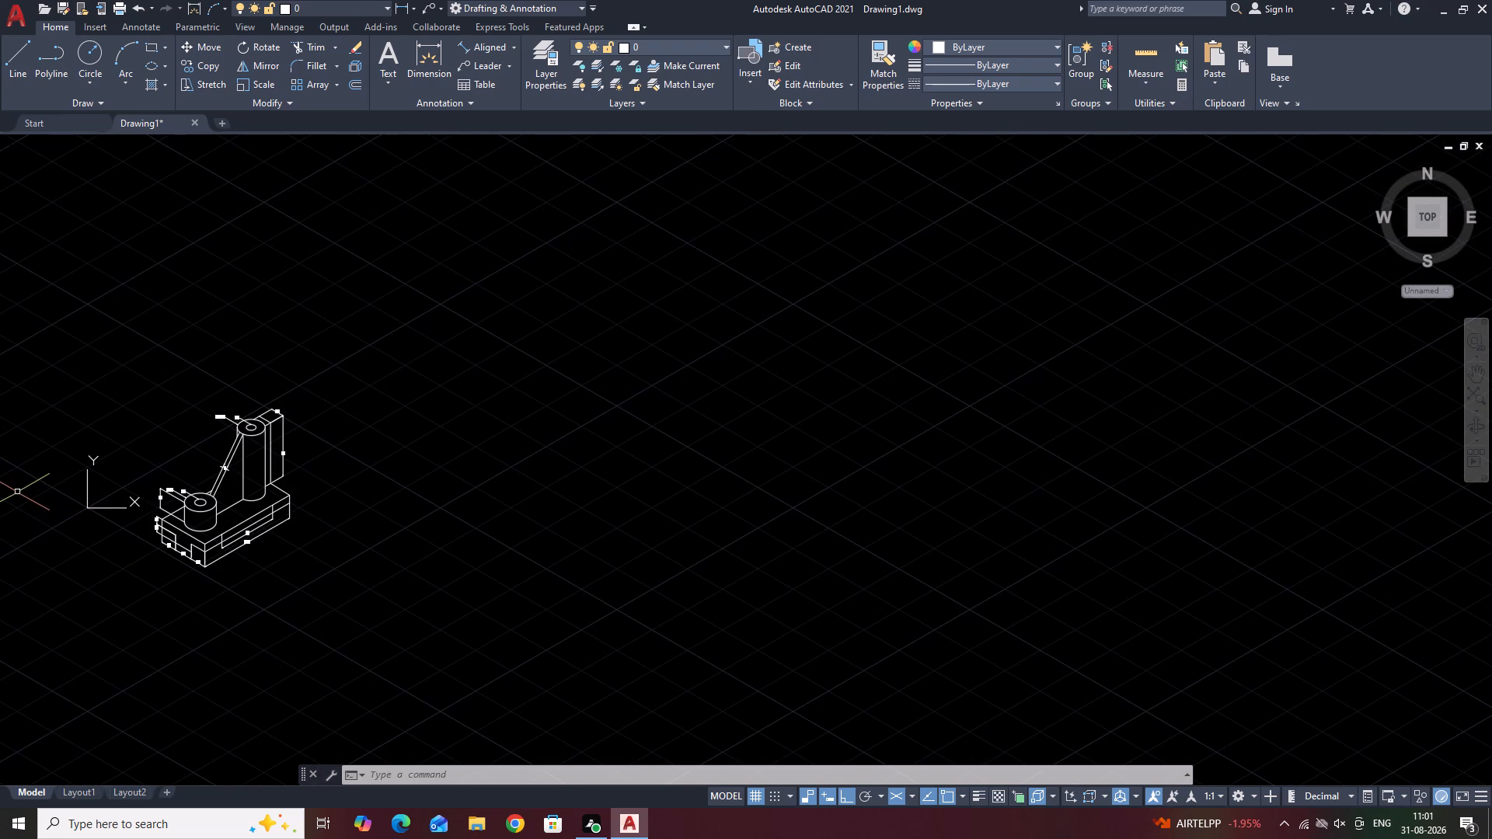
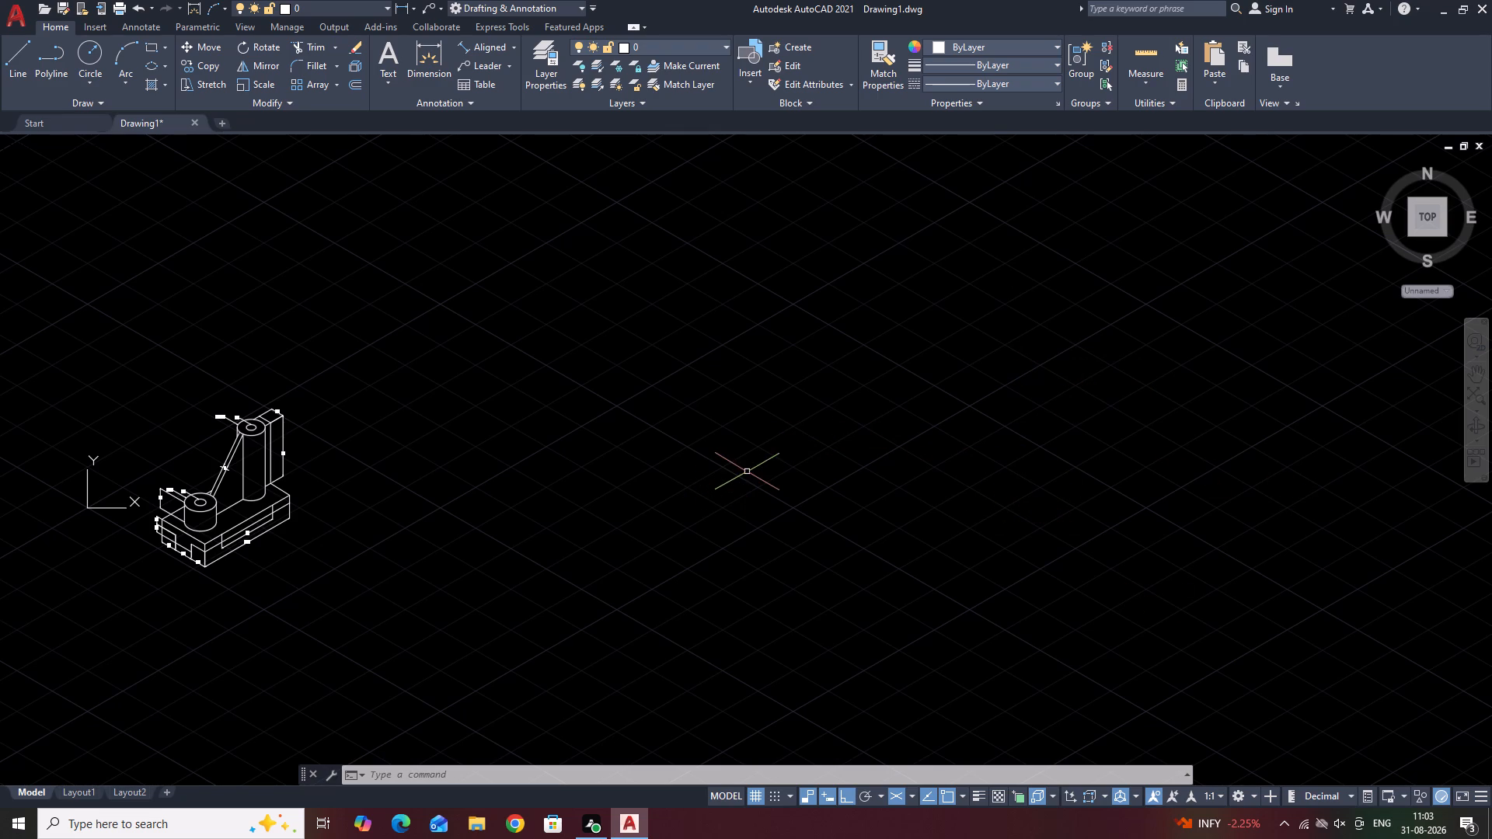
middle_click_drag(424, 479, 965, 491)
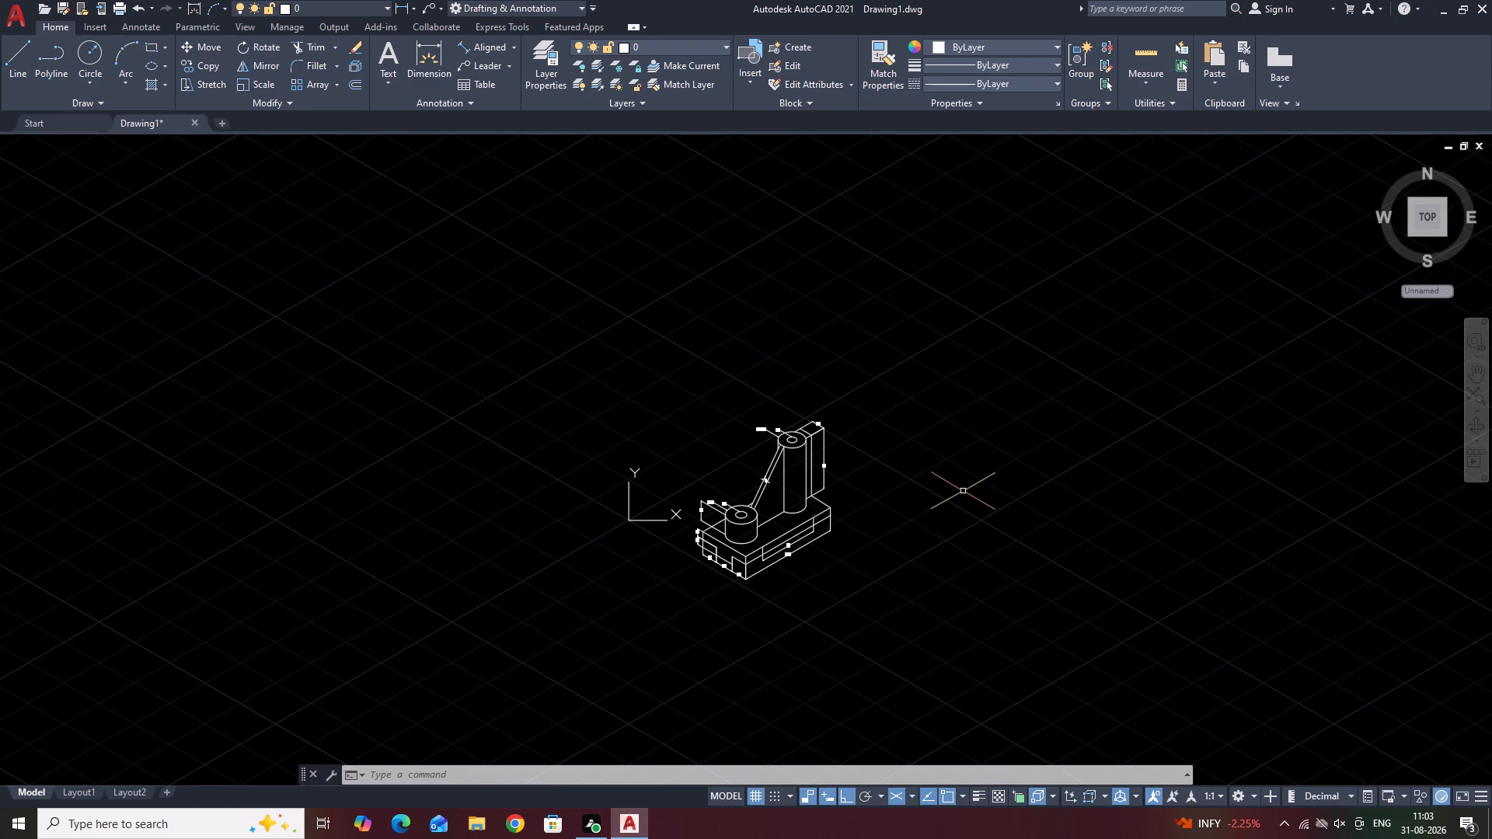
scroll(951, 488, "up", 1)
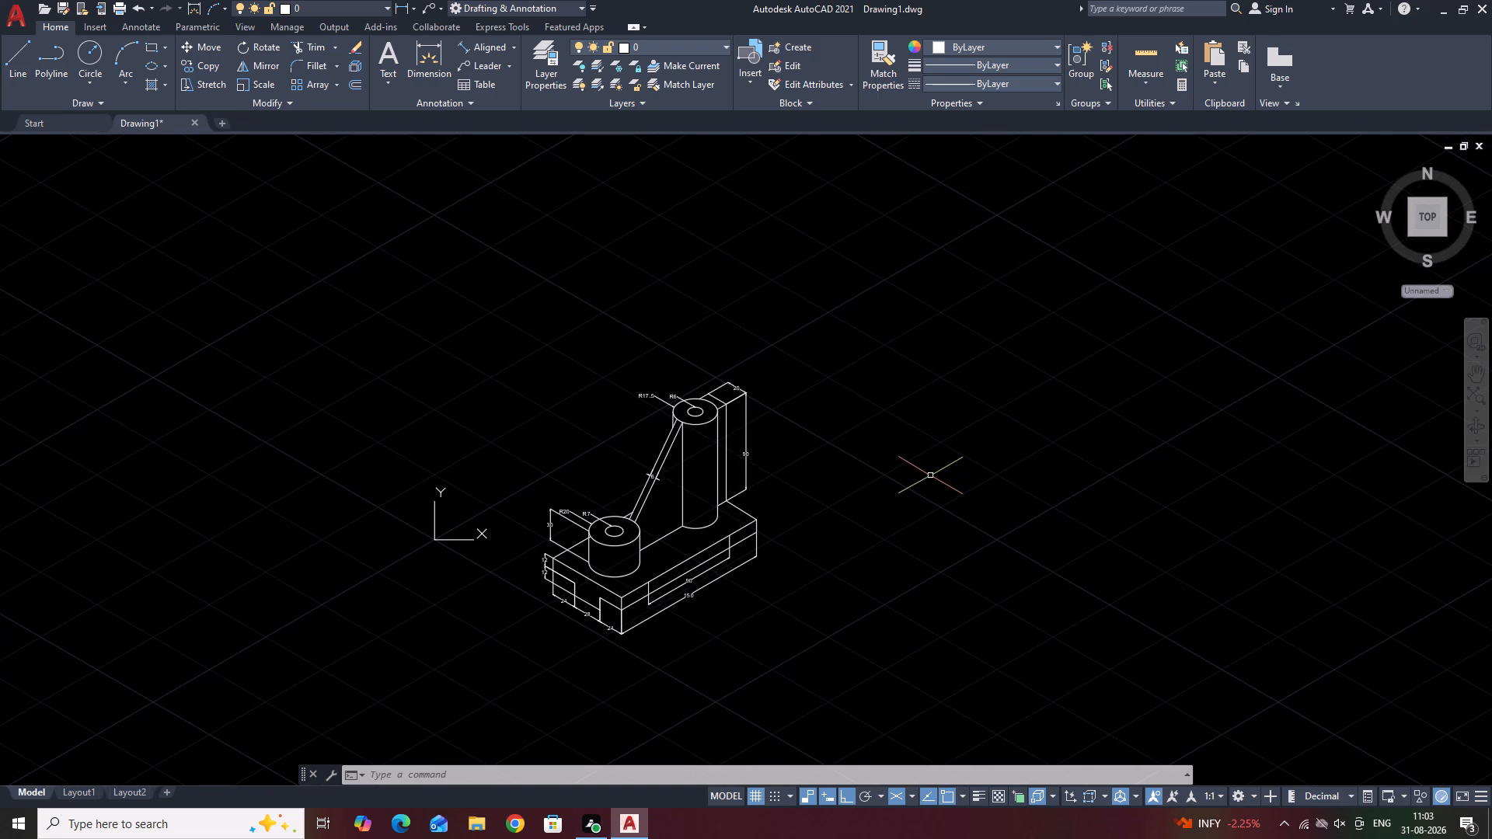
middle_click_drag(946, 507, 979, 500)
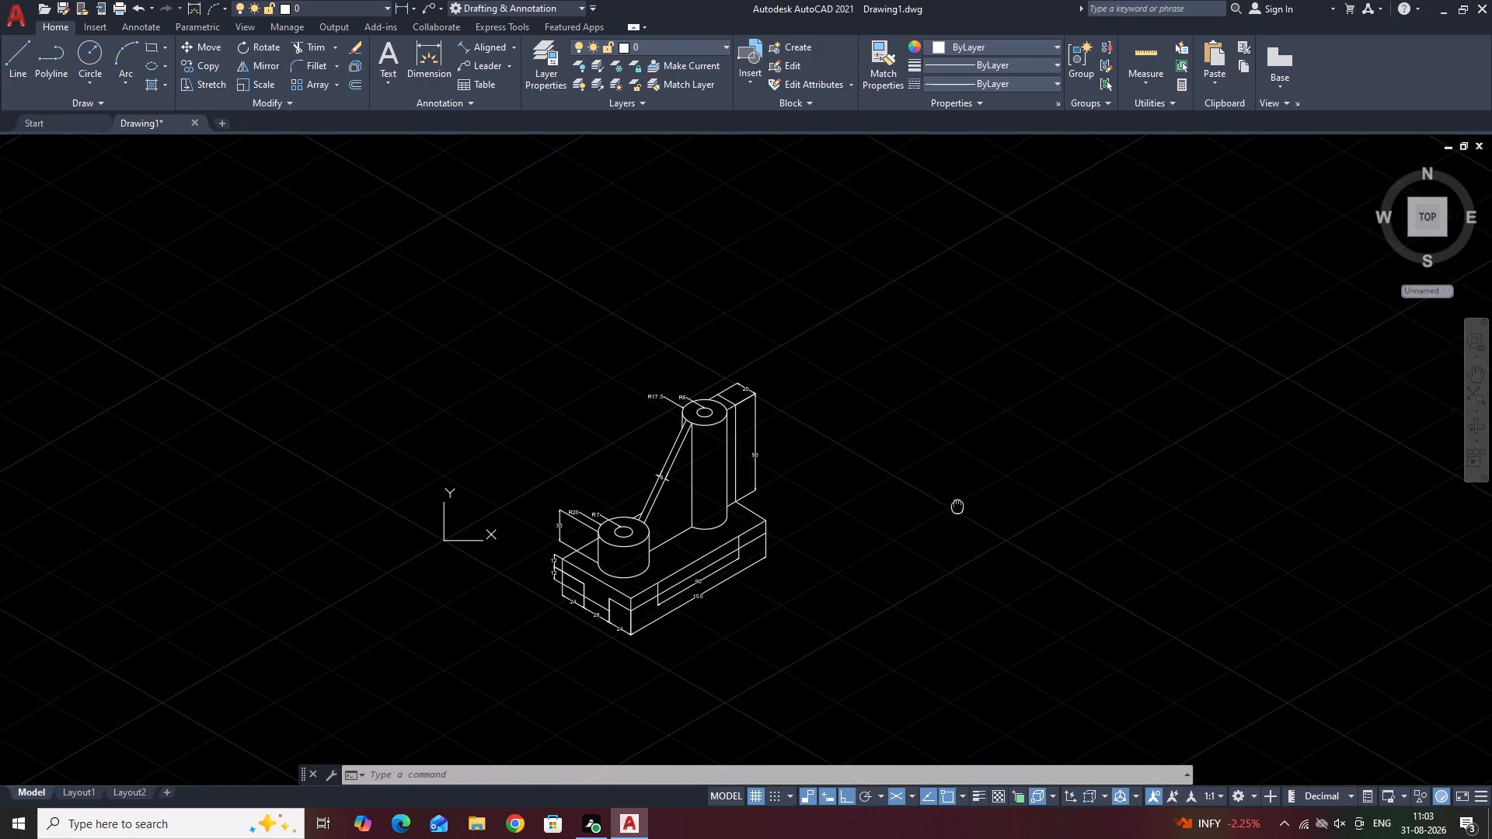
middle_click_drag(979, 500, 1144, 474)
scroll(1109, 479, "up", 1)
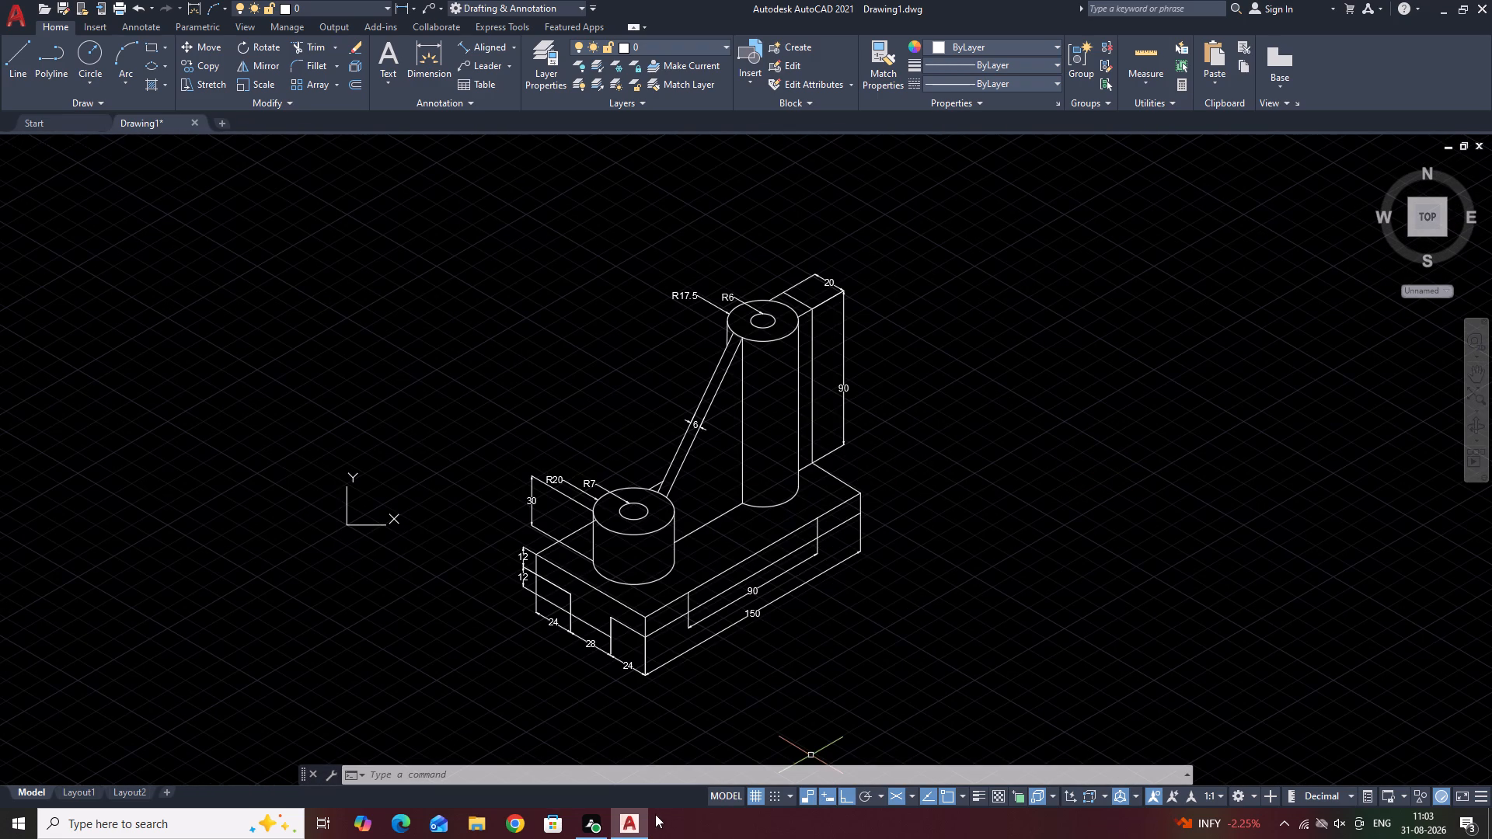
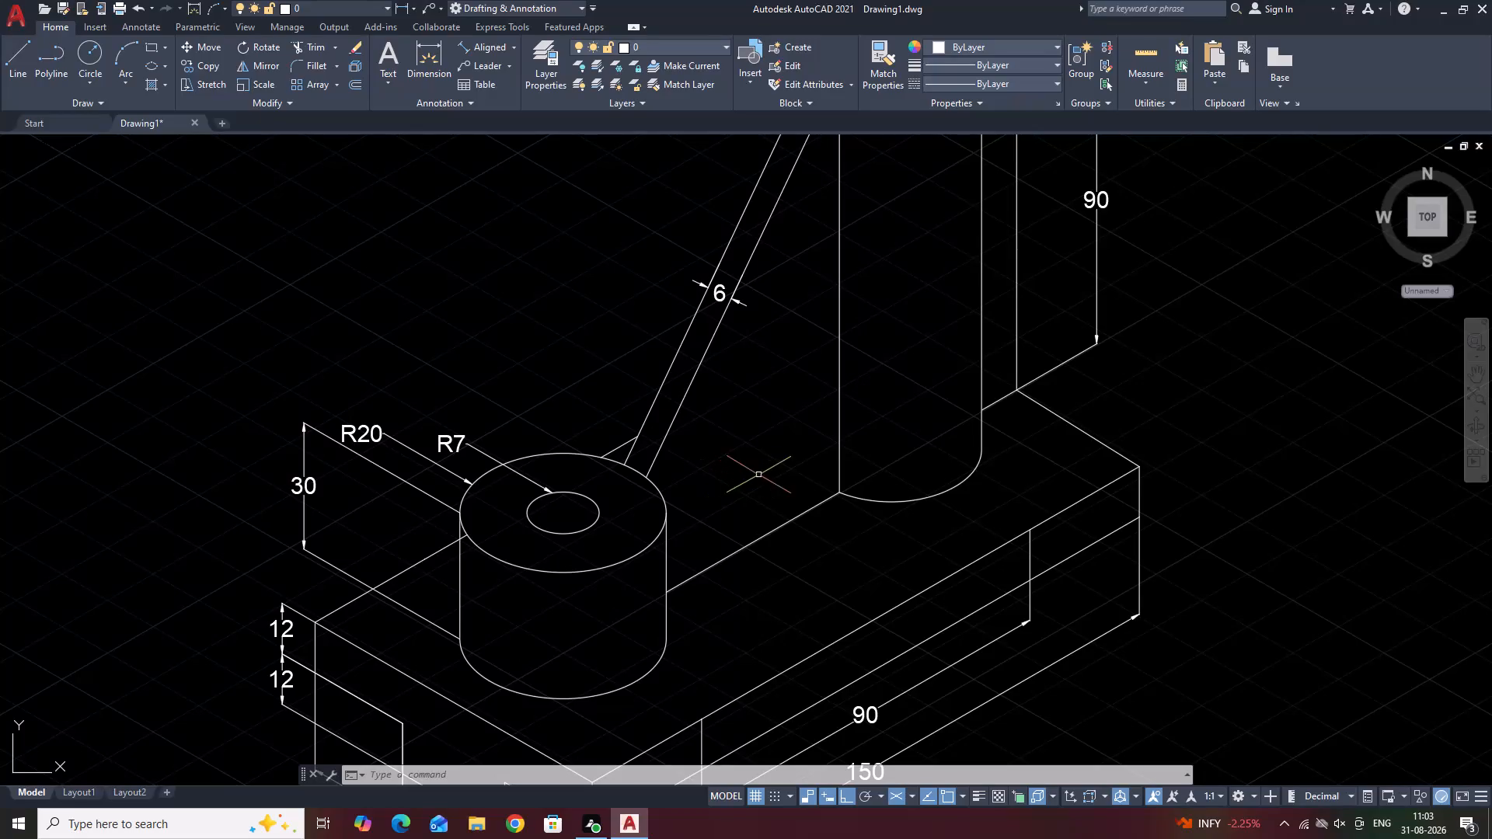
Draw a line about 21 units long at 150° from the centre of the boss's top hole past the outer ellipse.
middle_click_drag(727, 454, 792, 496)
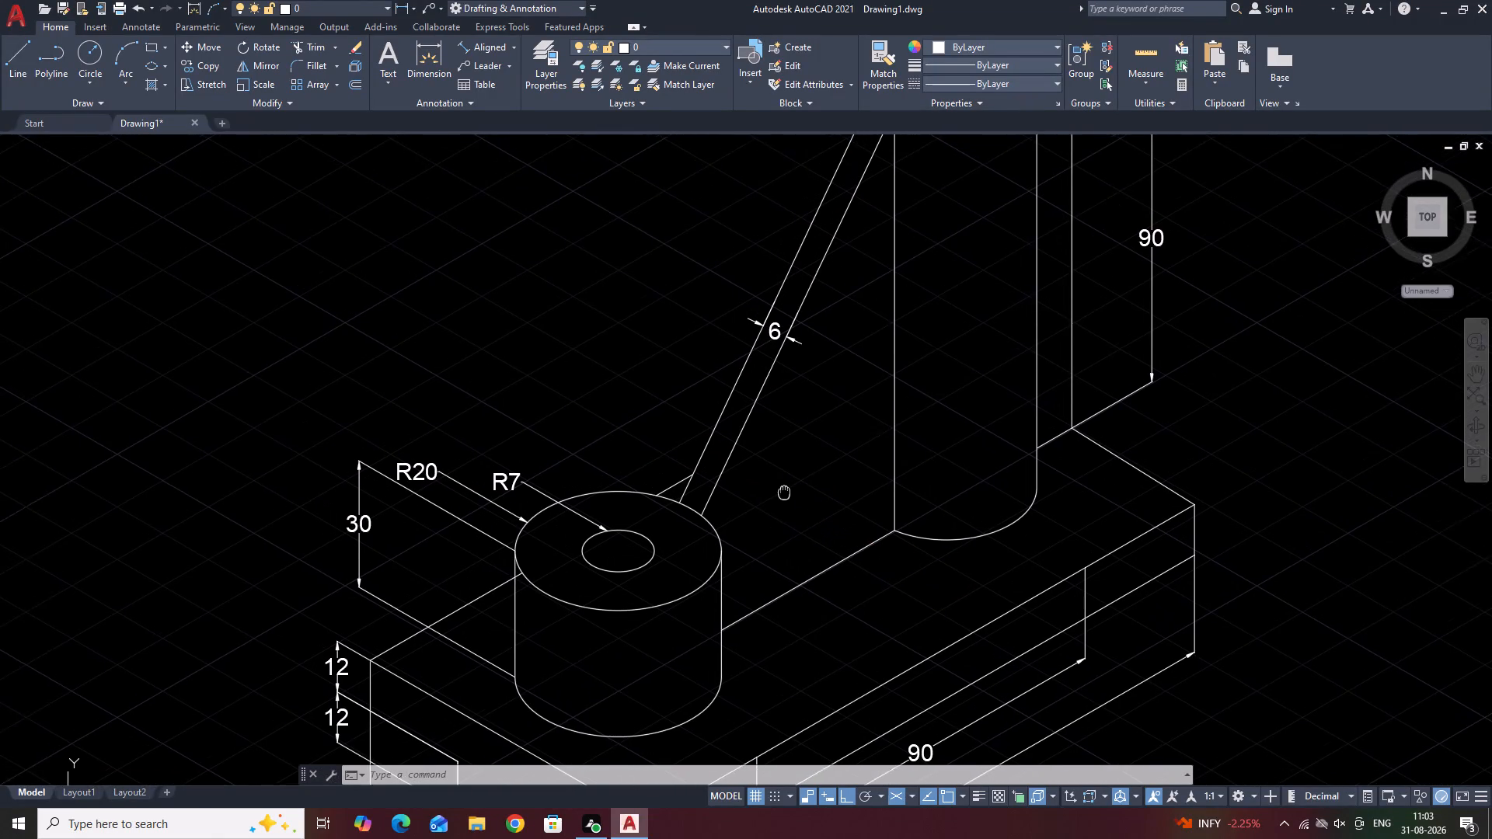
middle_click_drag(792, 496, 799, 499)
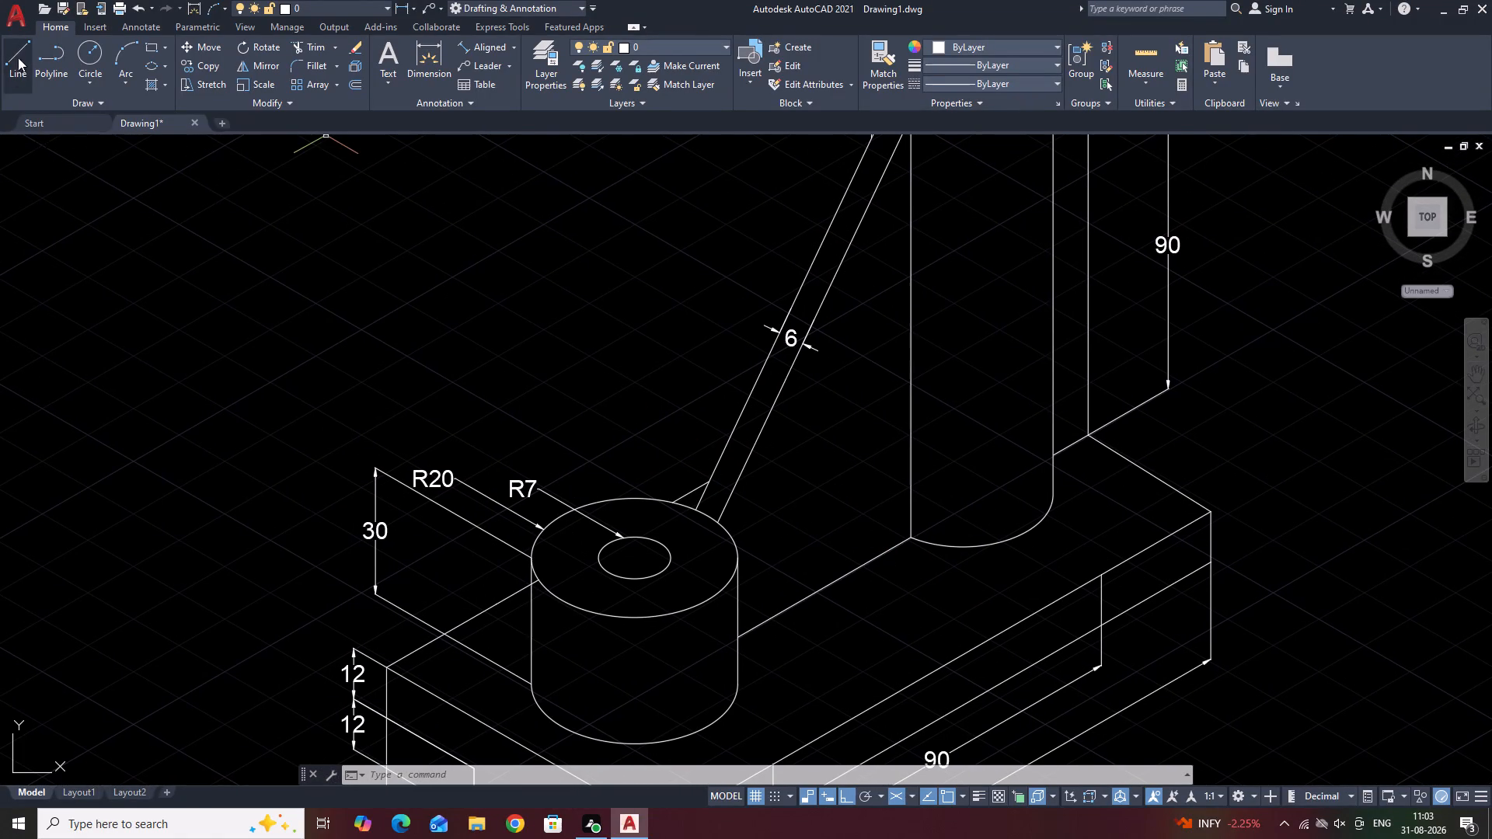
left_click(16, 46)
middle_click_drag(569, 413, 636, 334)
scroll(644, 440, "up", 2)
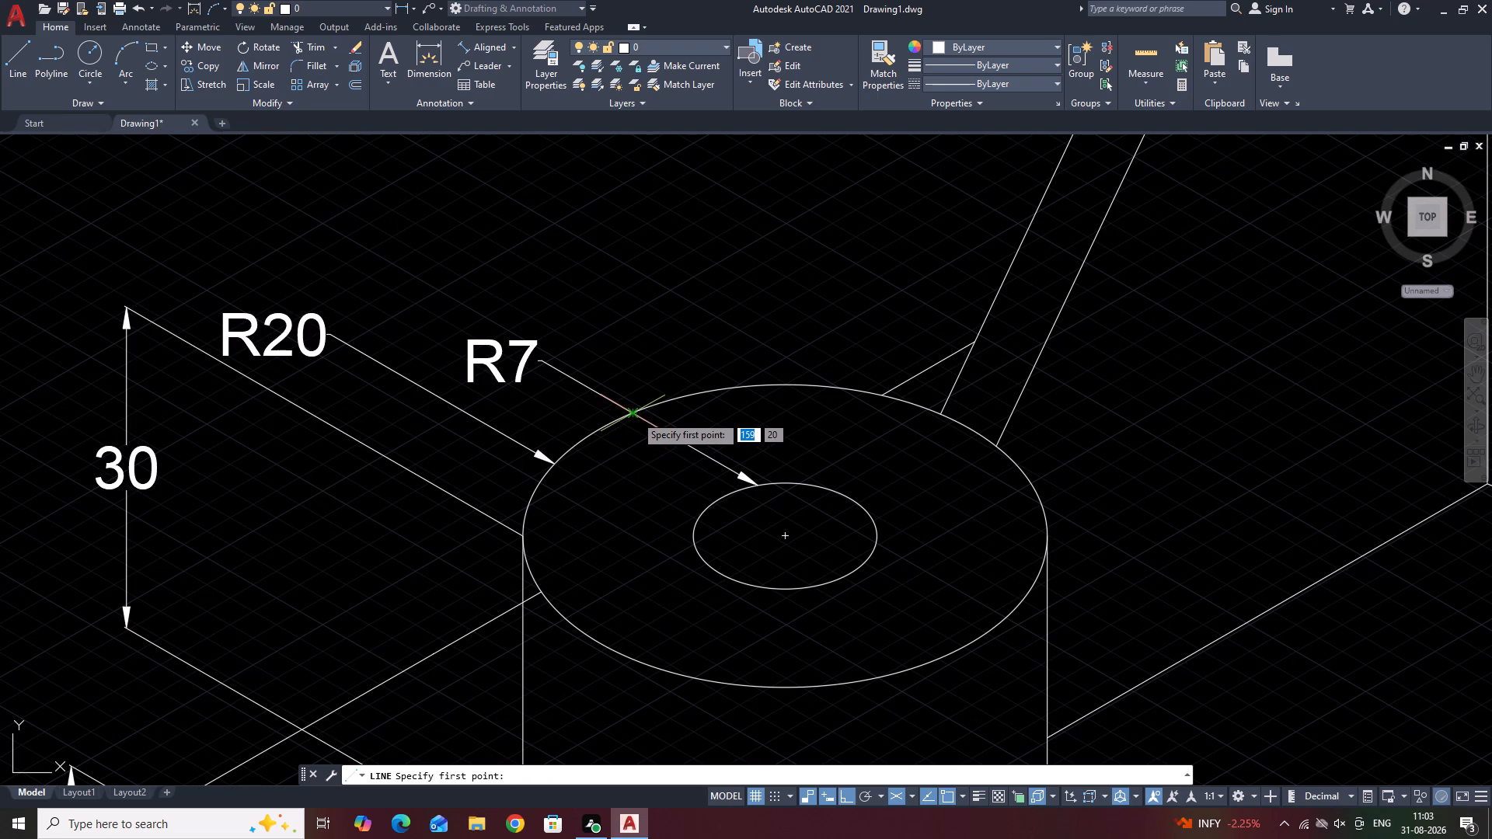
left_click(783, 536)
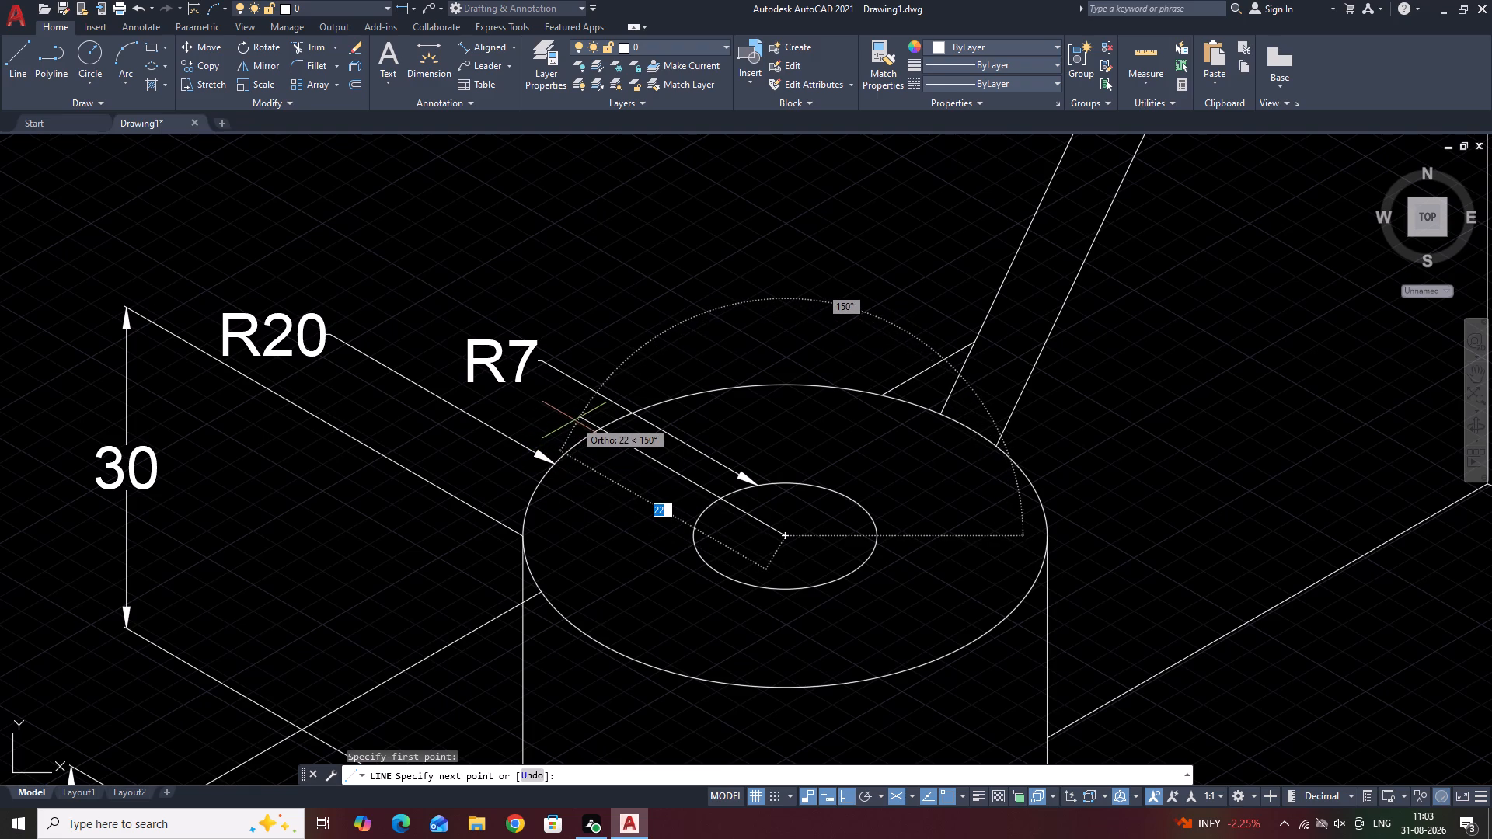
scroll(575, 413, "up", 2)
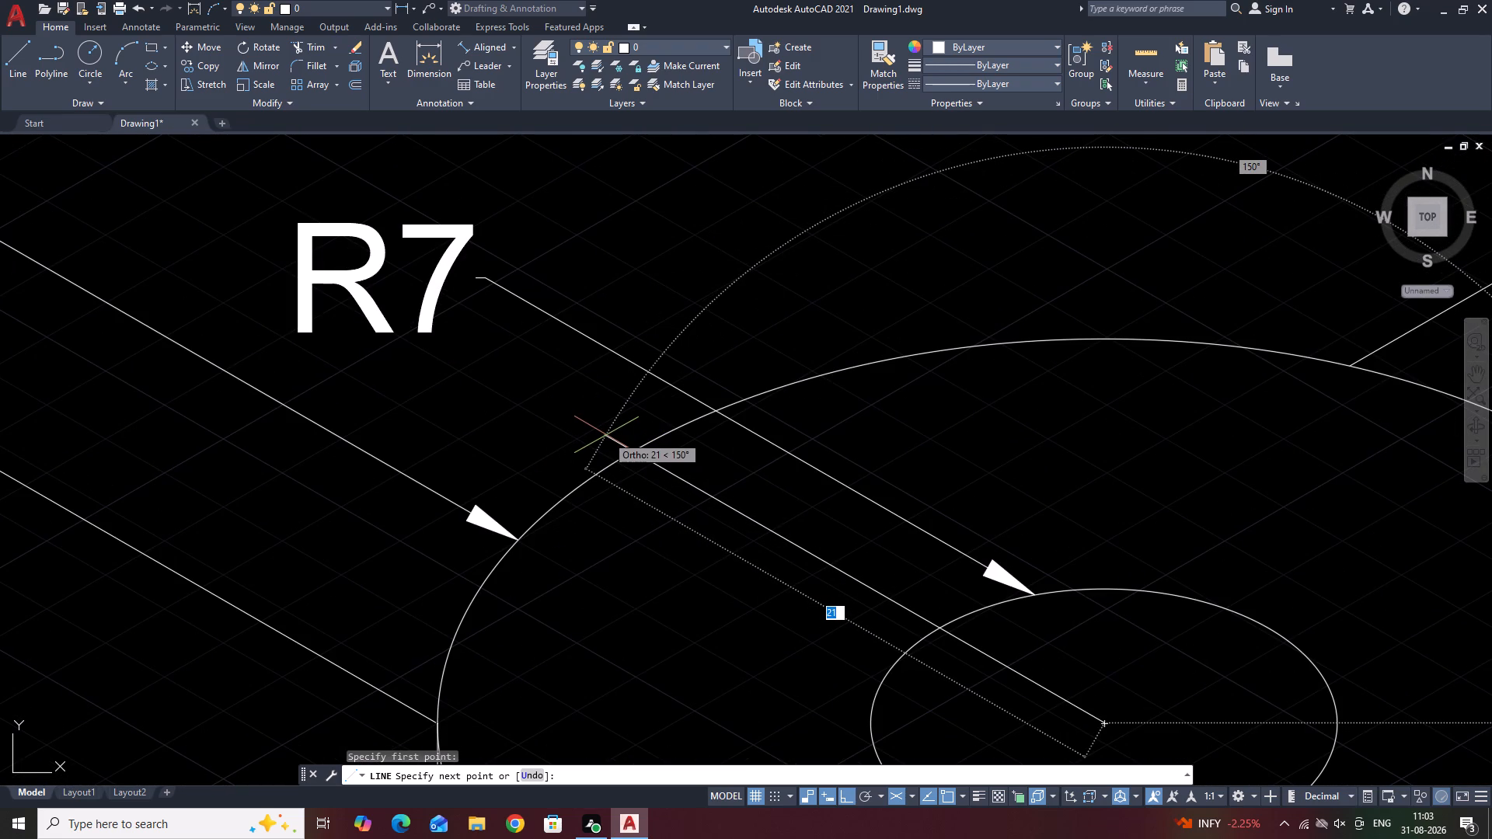
left_click(606, 435)
key("space")
Extend the 150° centre line through the hole to the opposite edge of the boss's outer top ellipse.
scroll(814, 576, "down", 2)
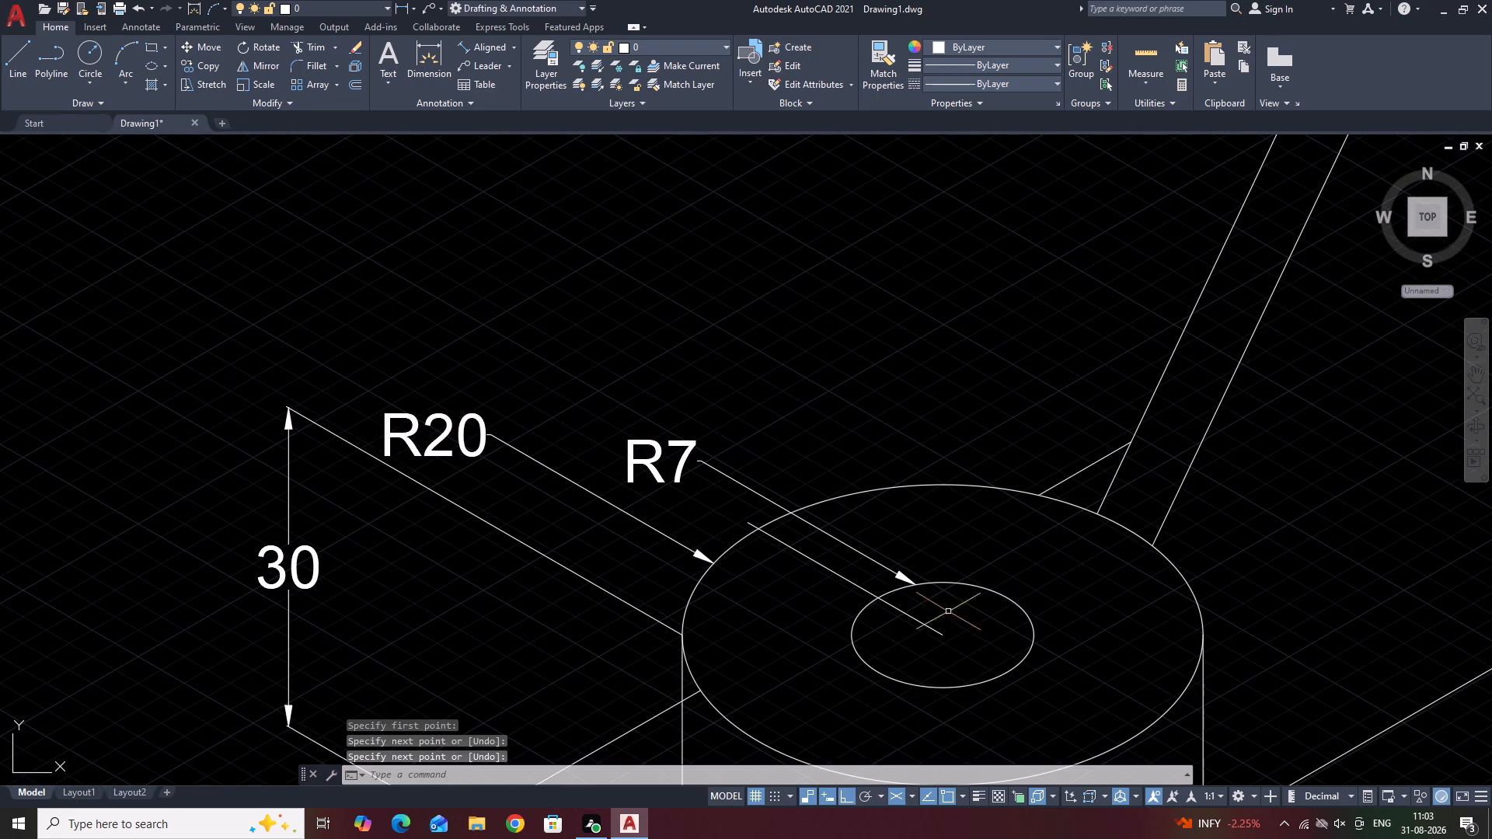
middle_click_drag(959, 615, 942, 478)
type("EX")
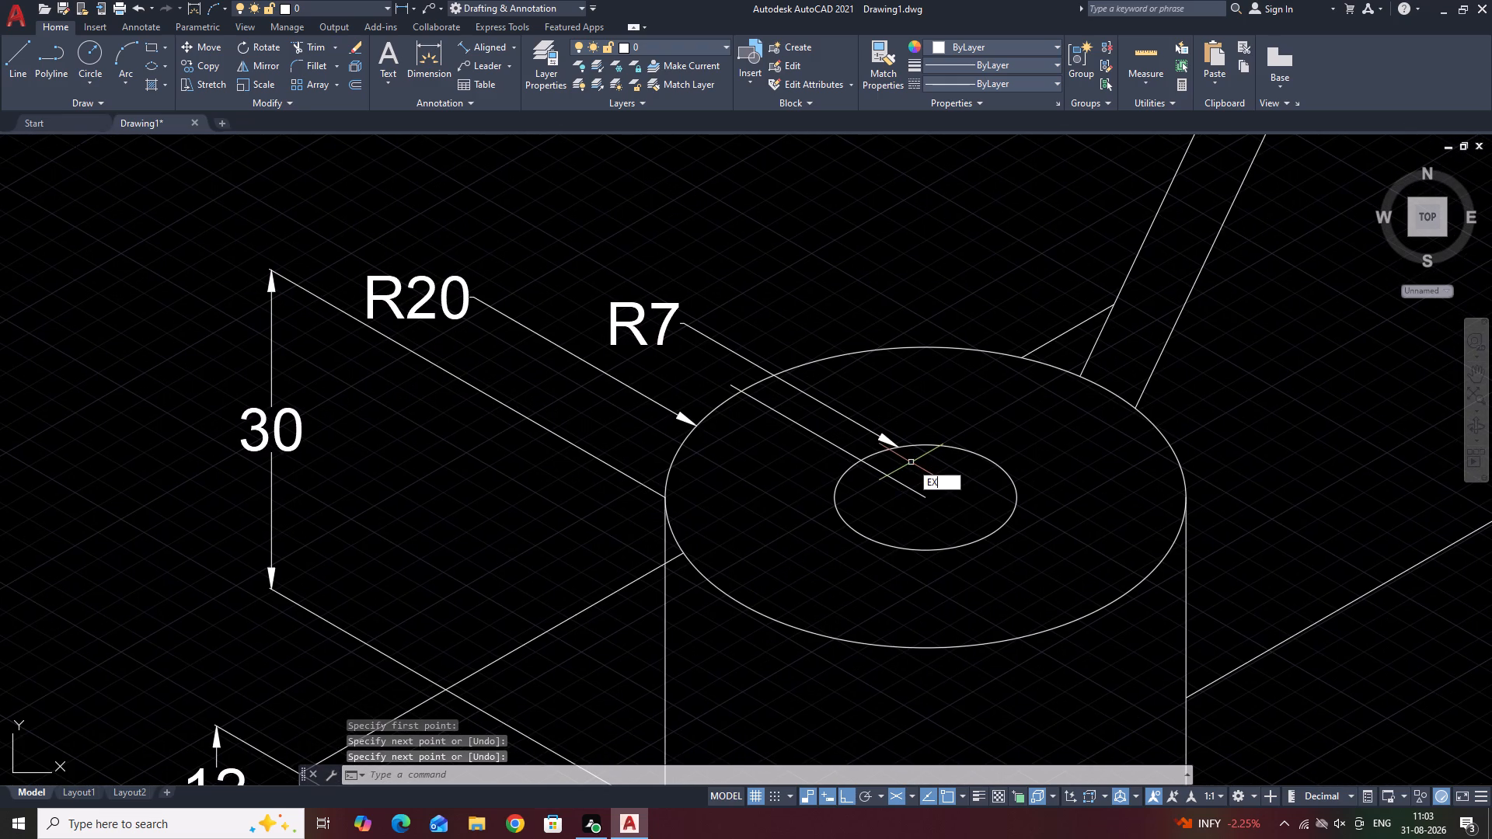
left_click(954, 499)
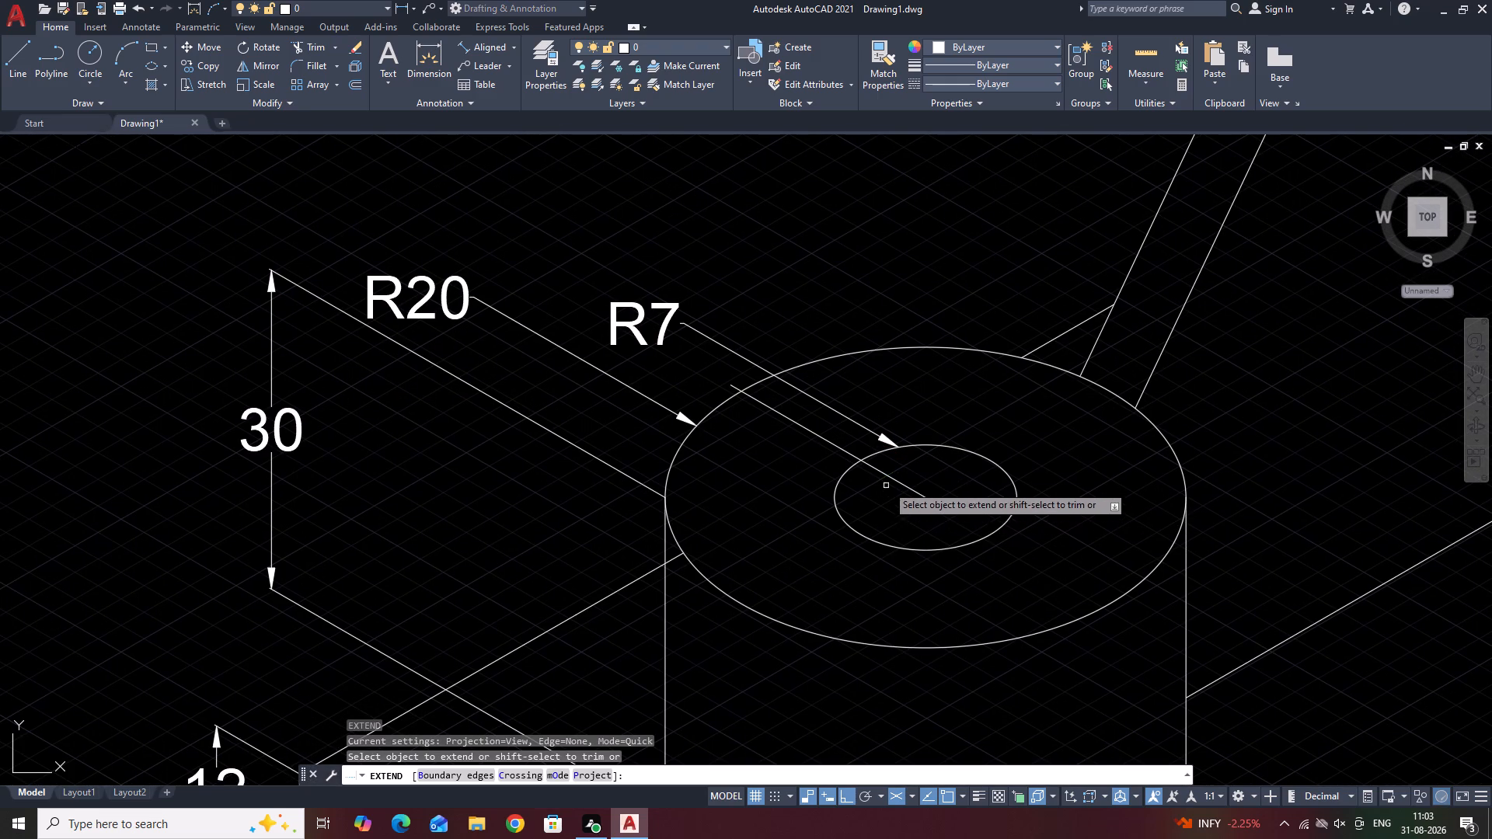
left_click(893, 477)
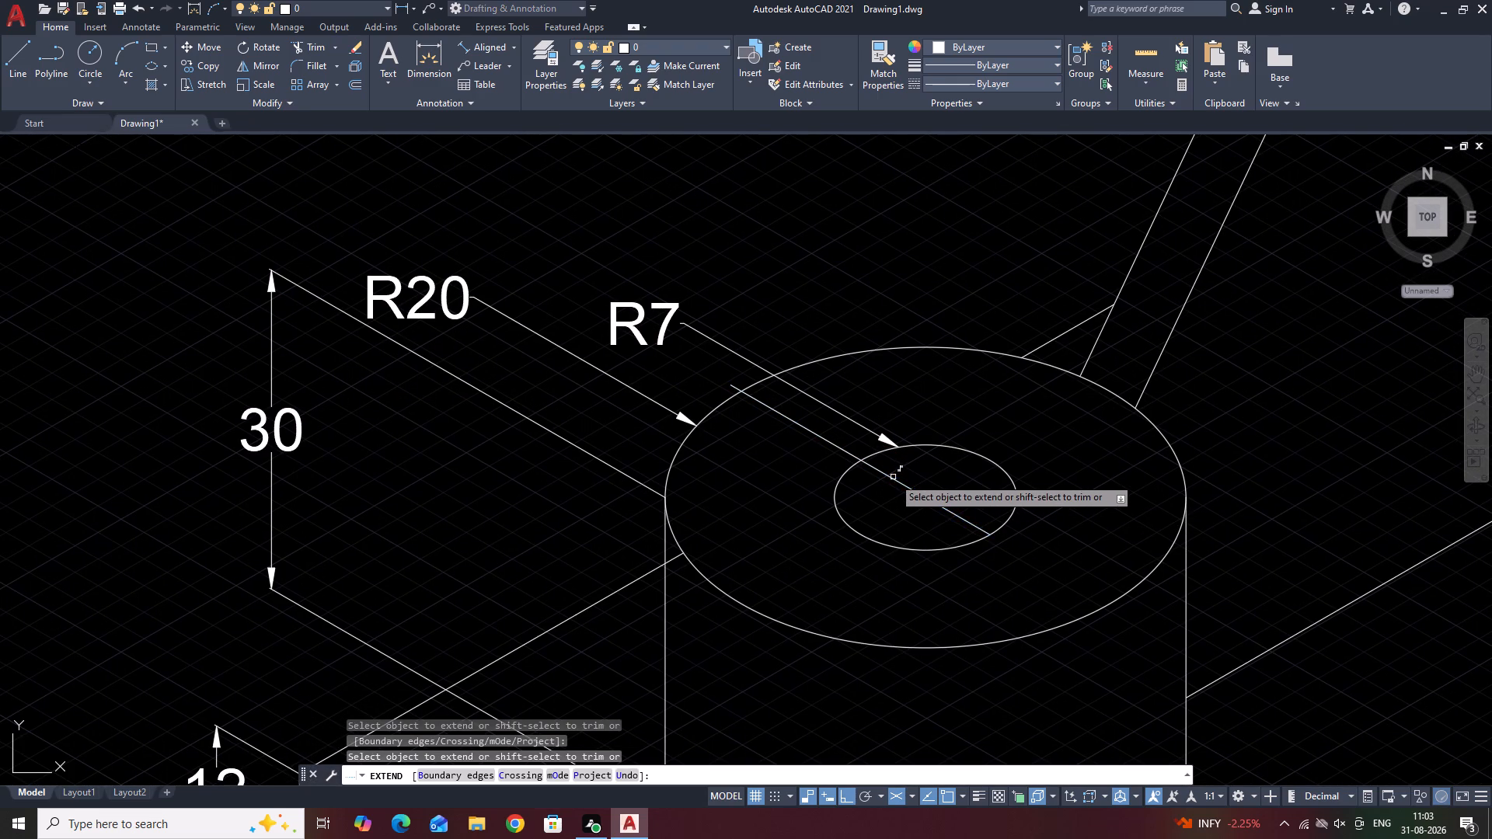
left_click(971, 523)
key("space")
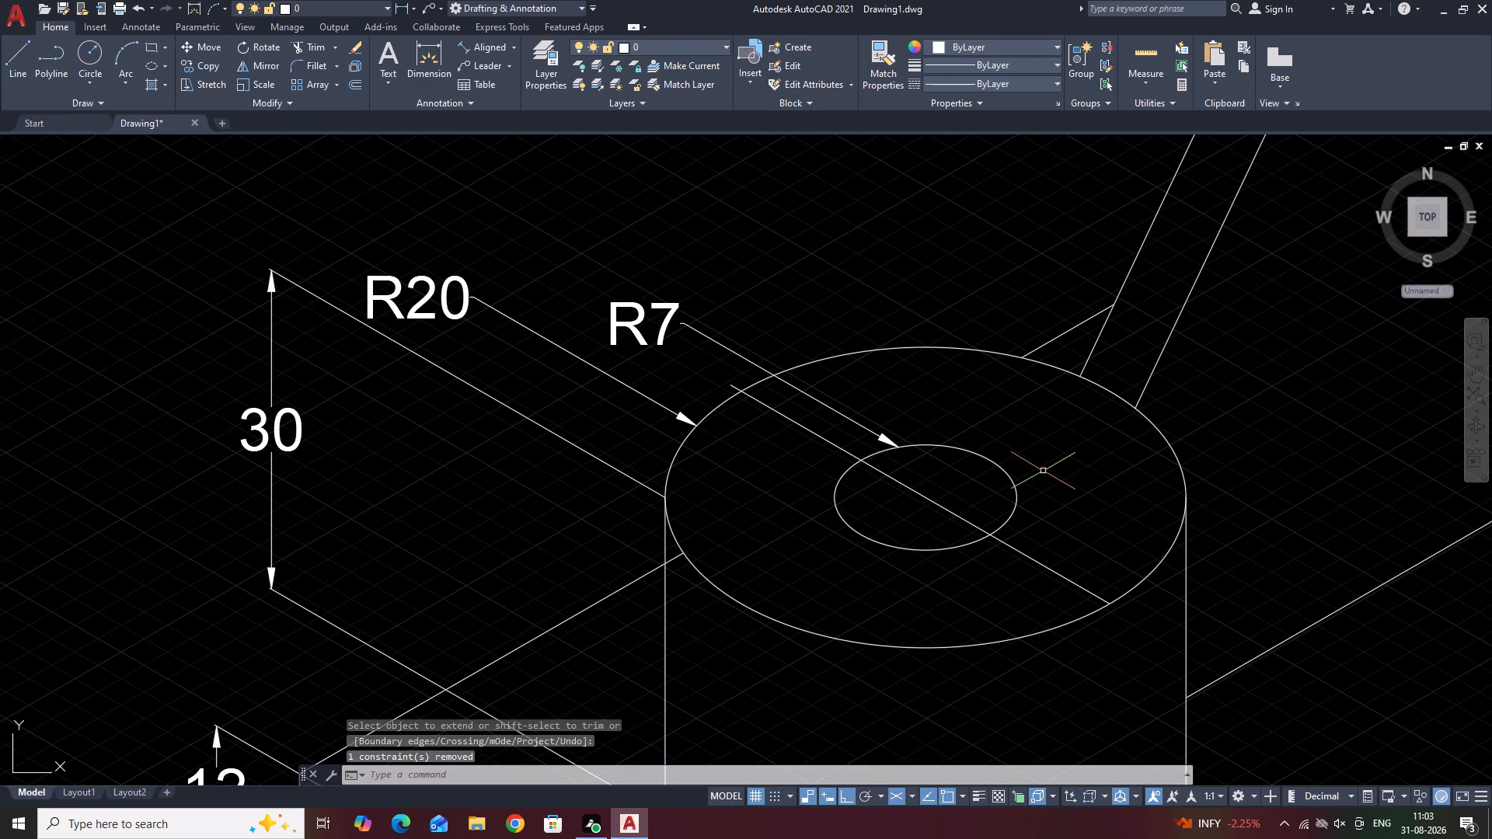
Trim the end of the 150° centre line that overhangs the boss's outer top ellipse.
scroll(1044, 471, "up", 2)
scroll(1044, 471, "down", 2)
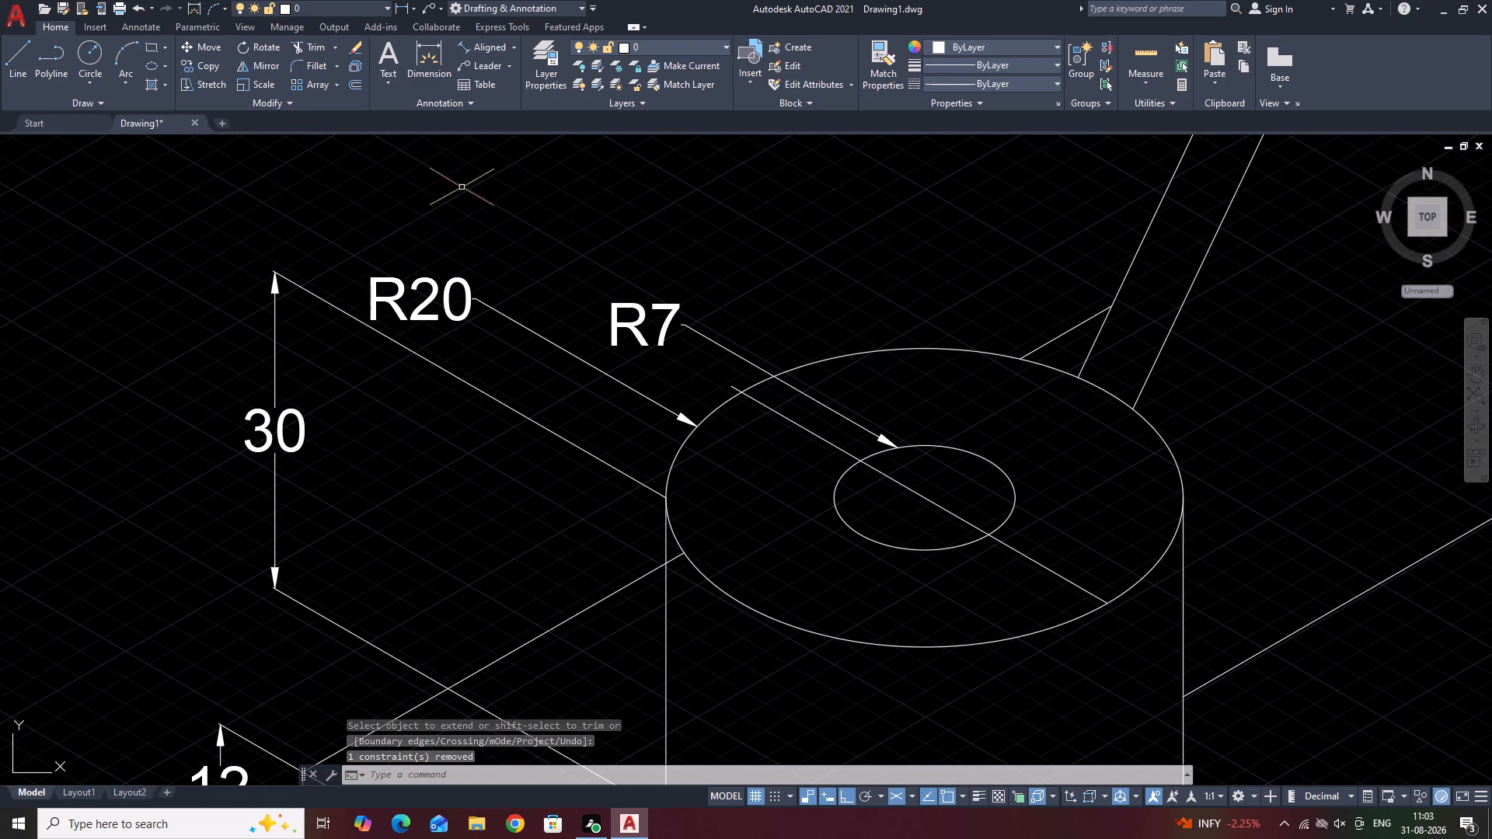
left_click(312, 45)
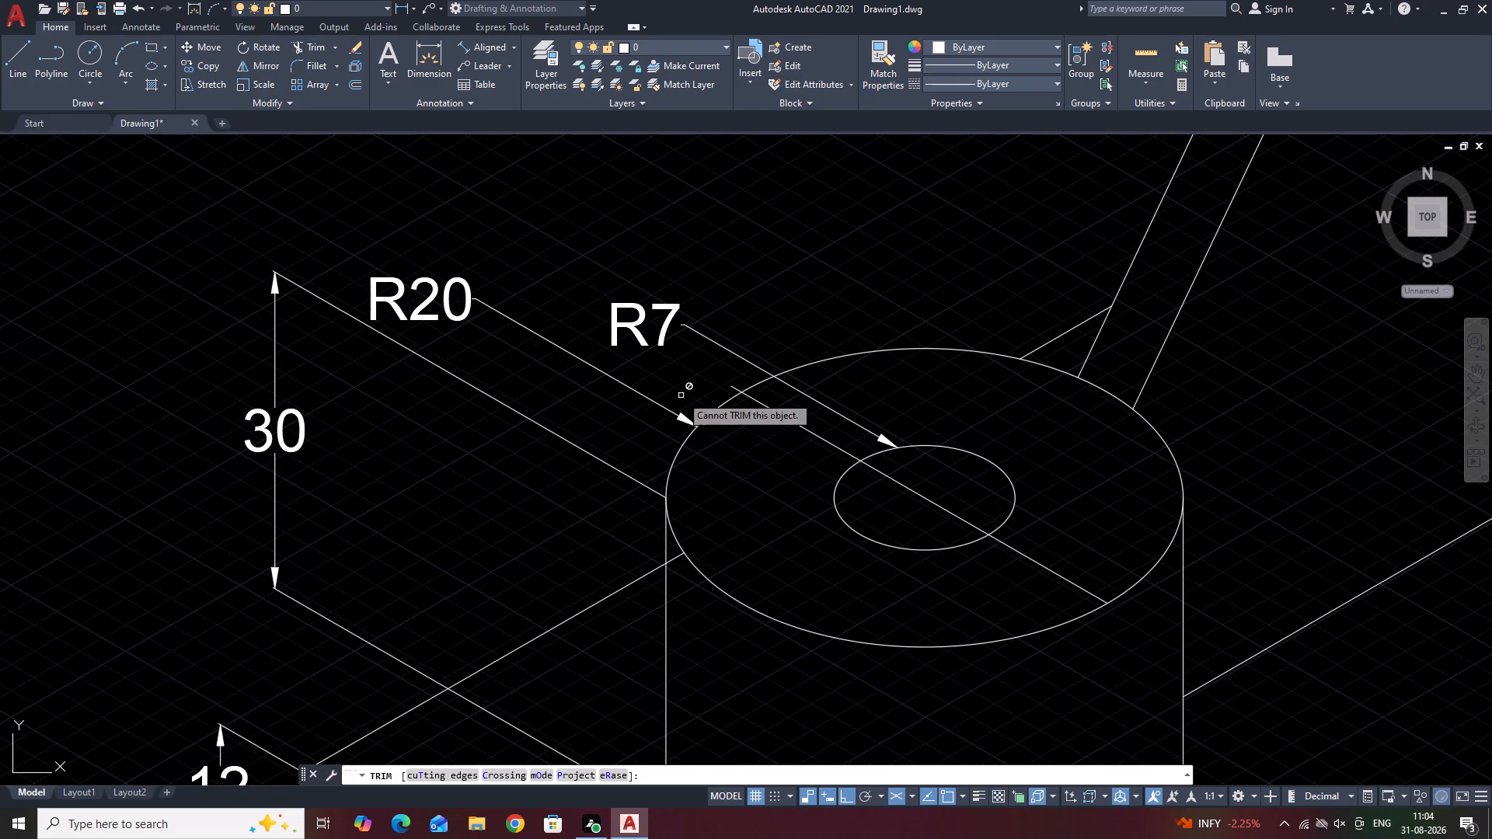
left_click(729, 387)
key("space")
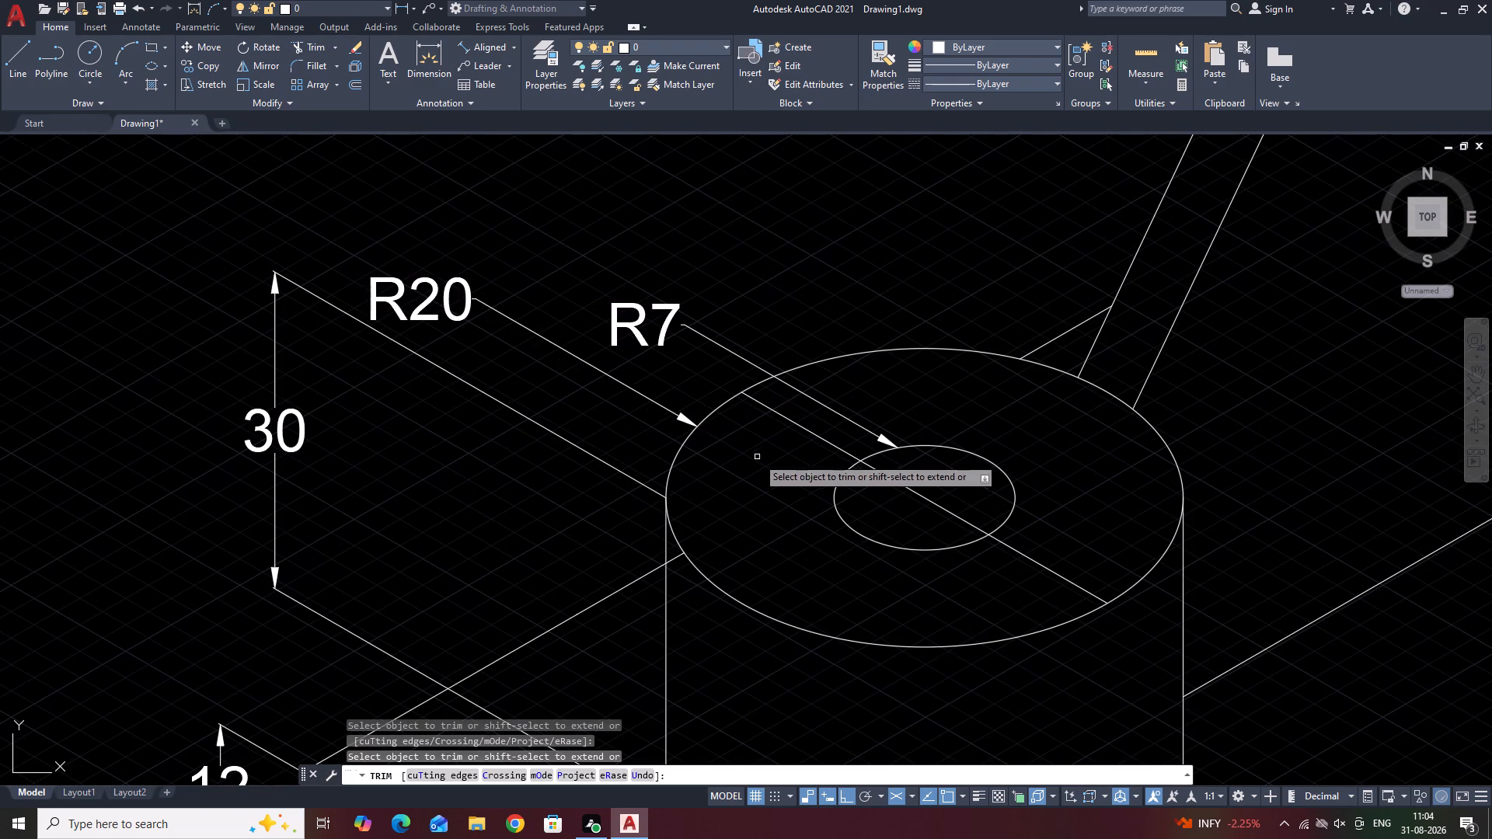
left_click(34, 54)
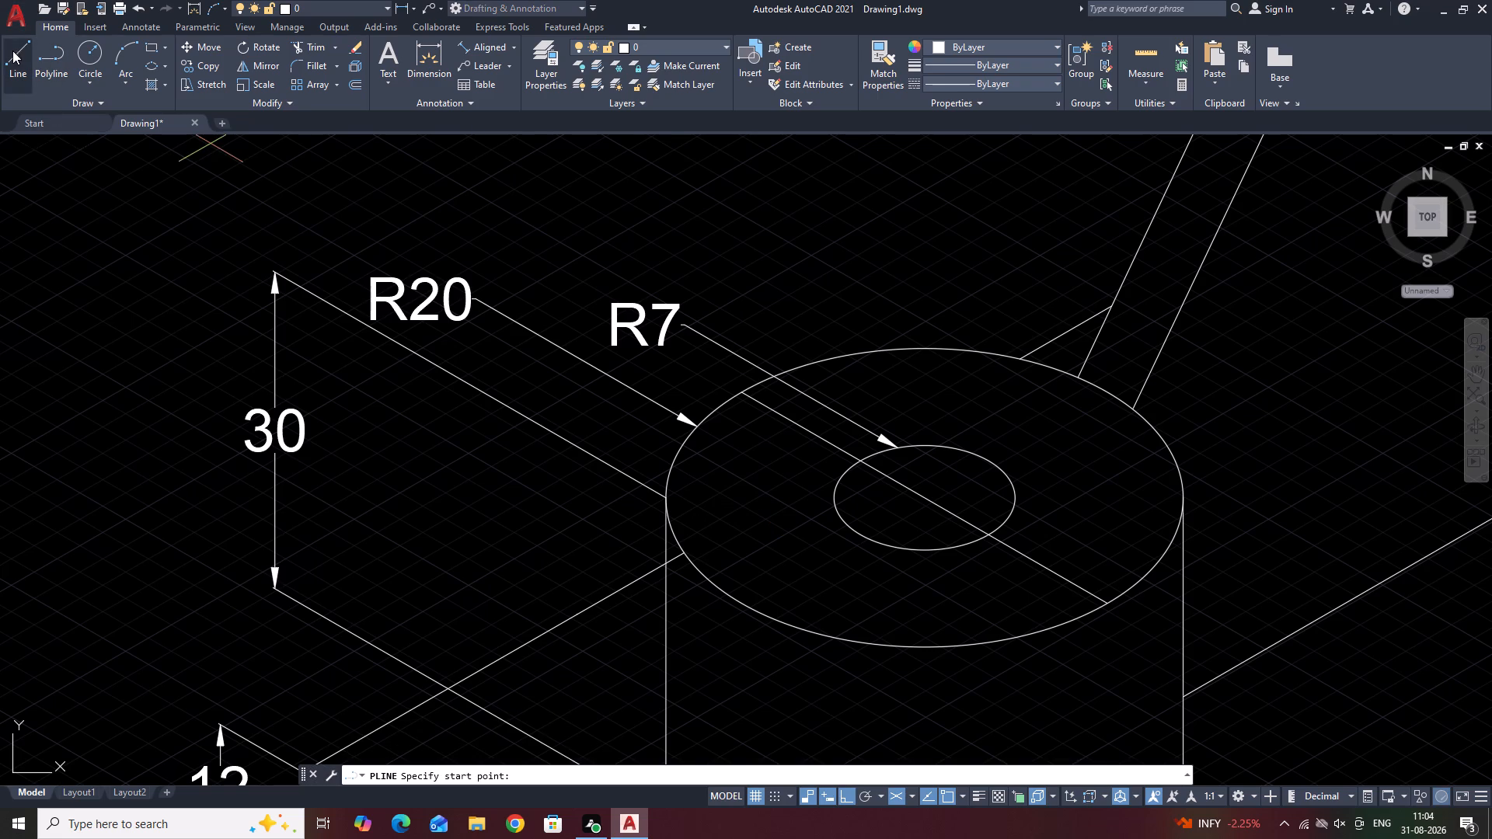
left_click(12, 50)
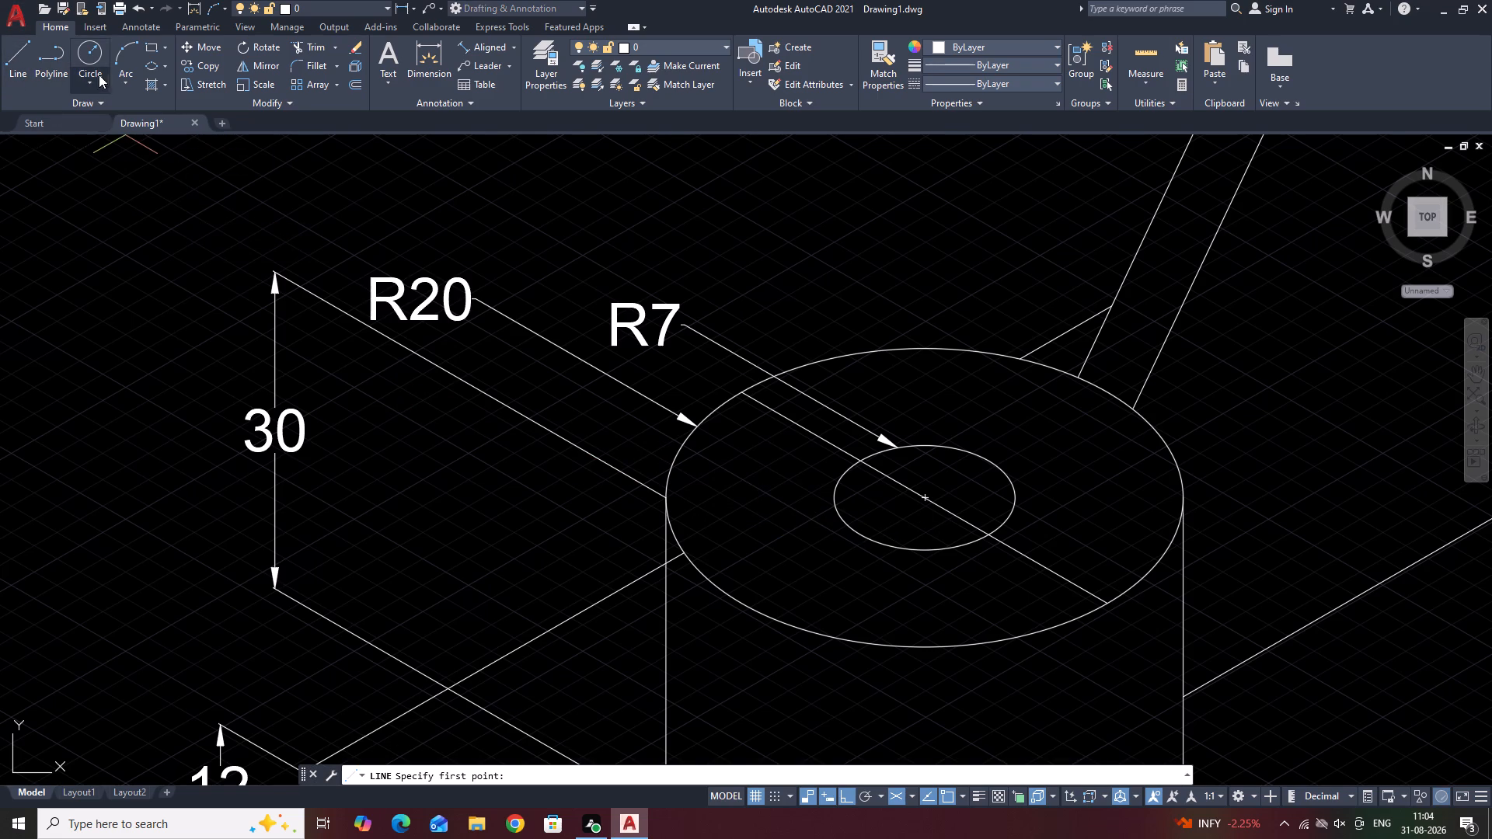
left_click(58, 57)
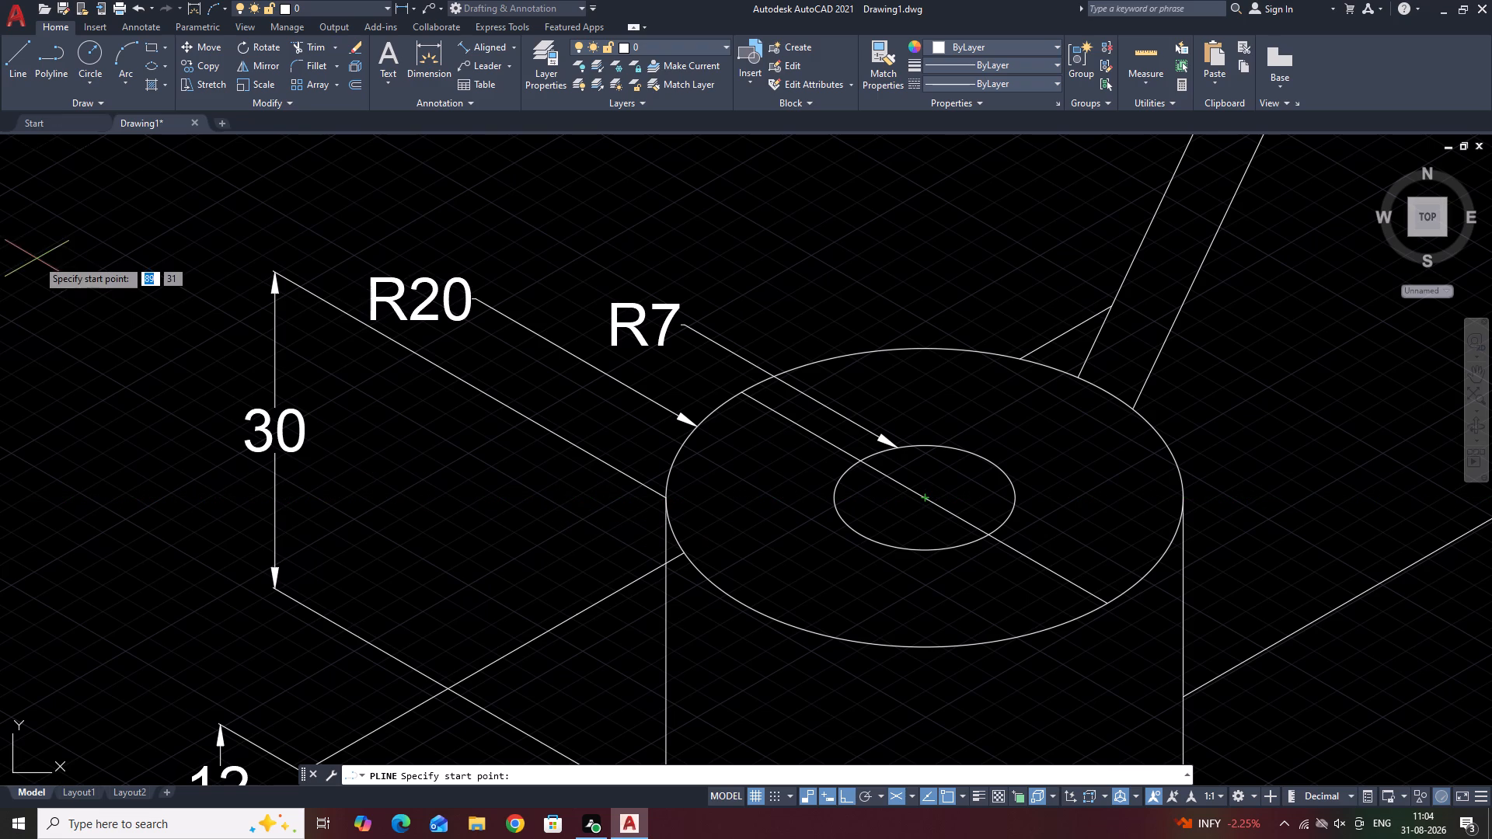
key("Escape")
Draw a second line about 21 units long at 30° from the boss hole's centre past the outer ellipse.
left_click(16, 49)
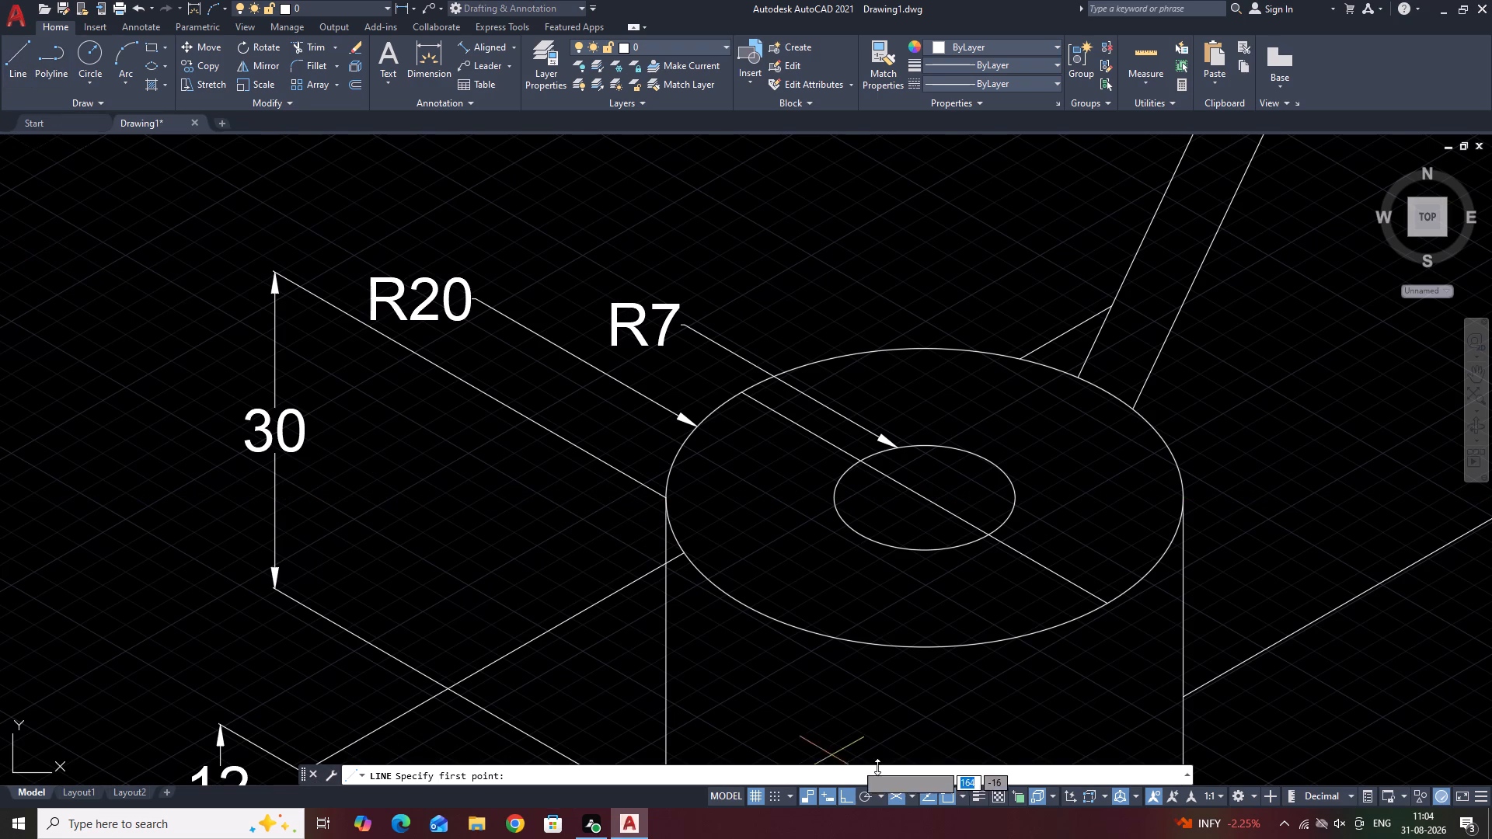
left_click(927, 500)
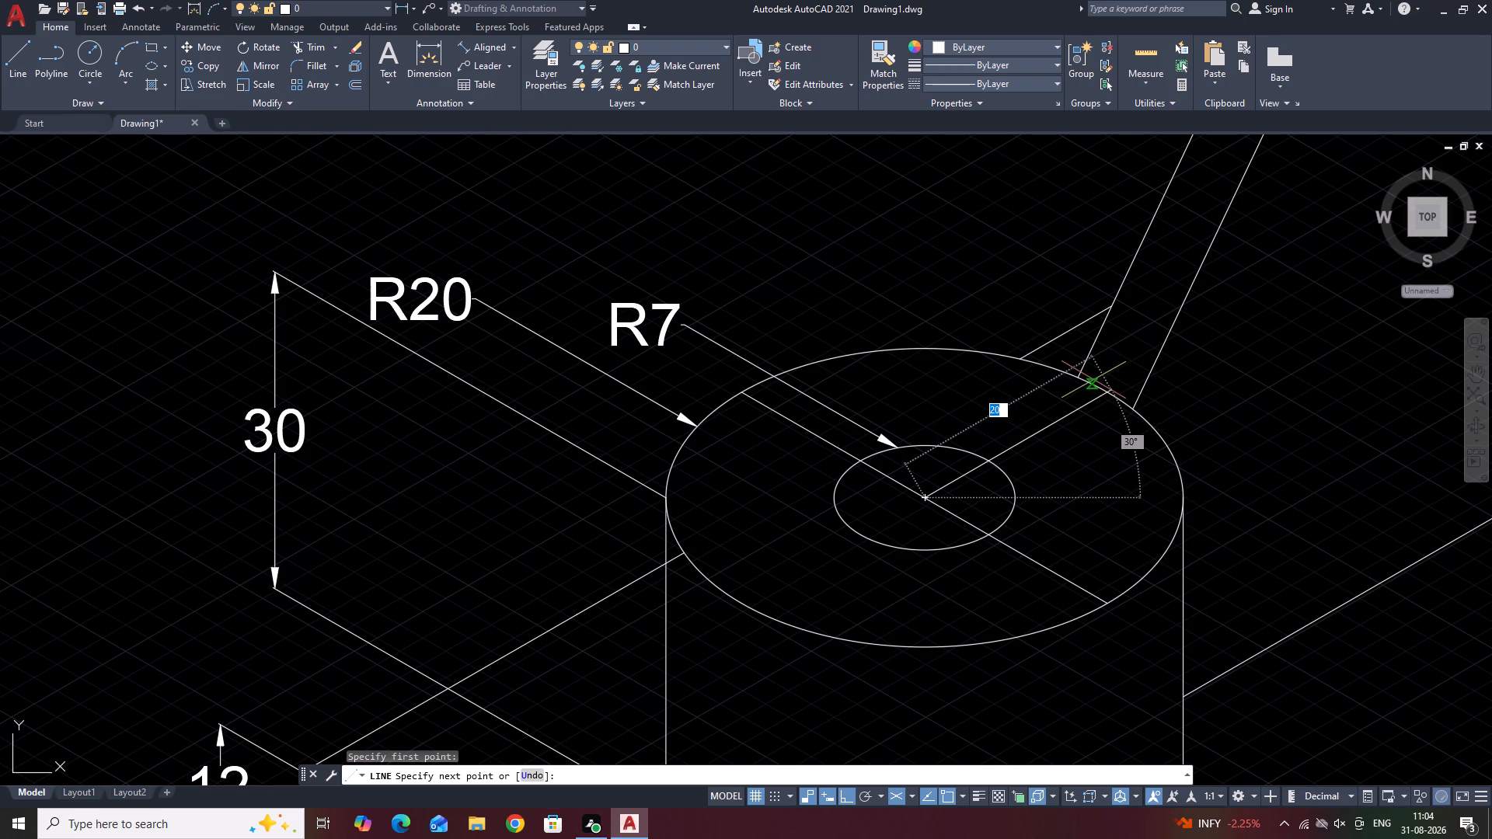
scroll(1098, 381, "up", 1)
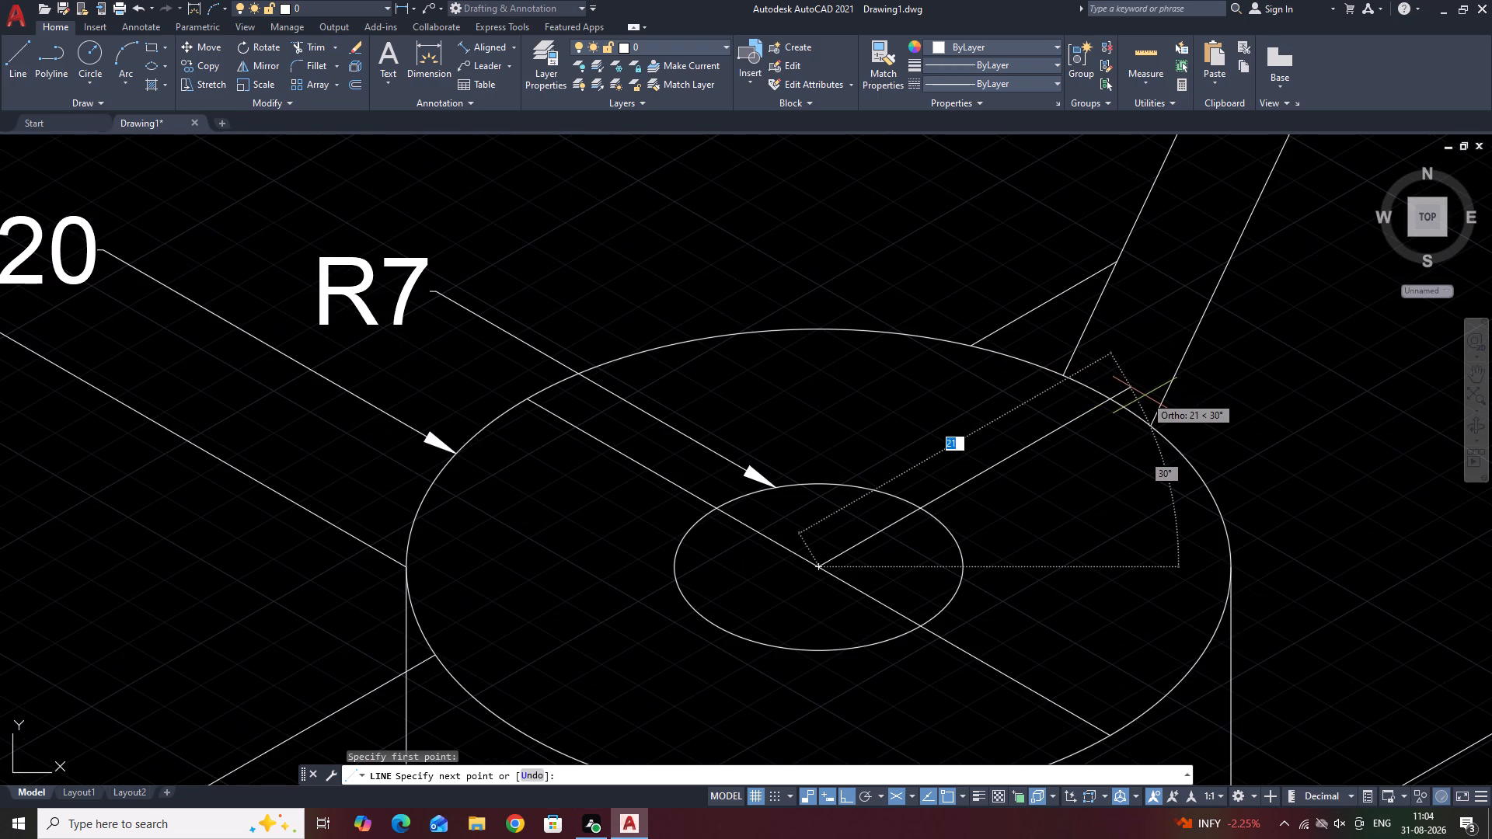
left_click(1138, 395)
key("space")
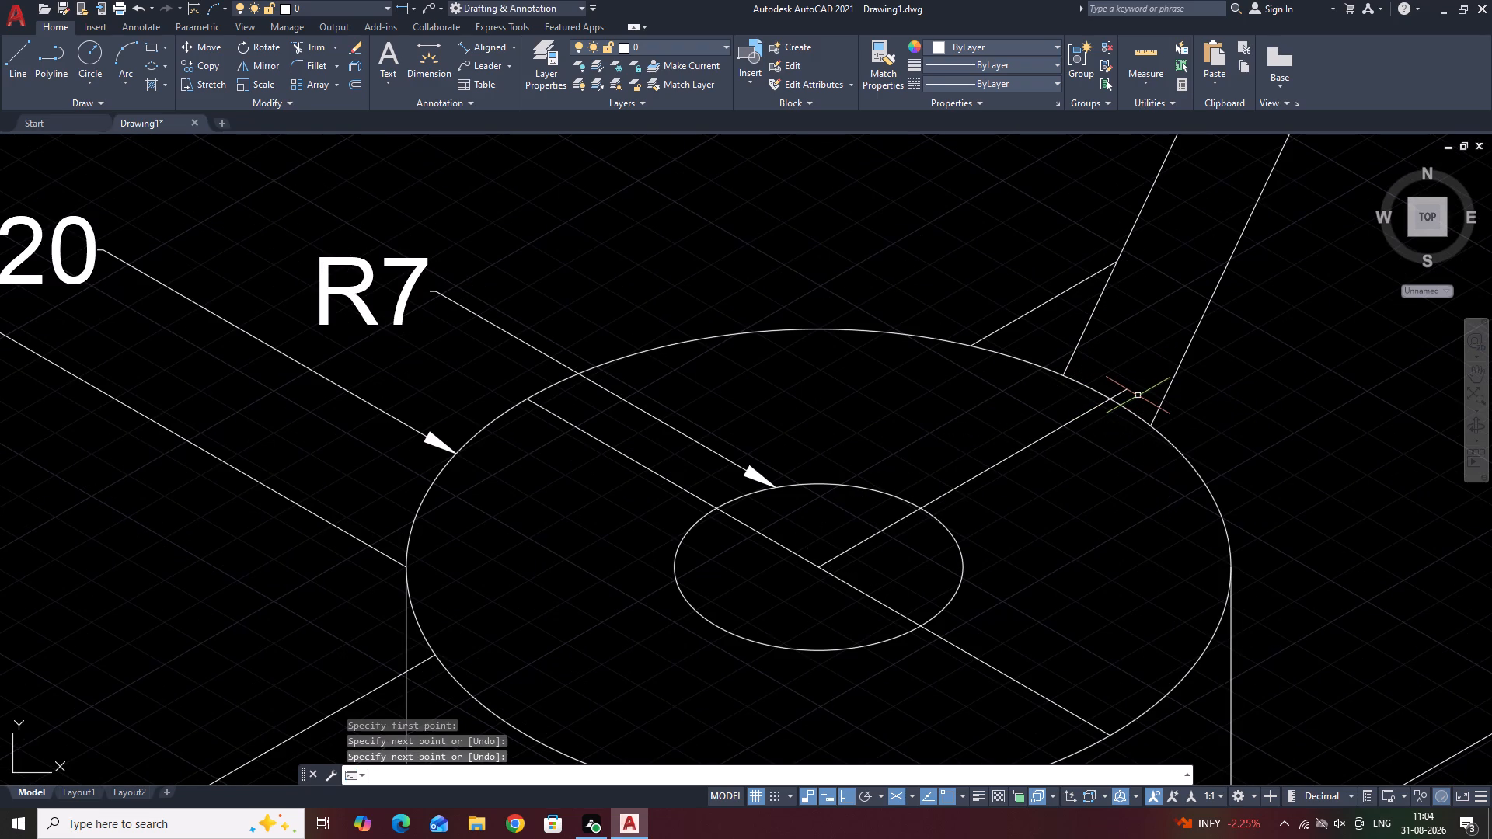
Extend the 30° centre line through the hole to the opposite edge of the boss's outer top ellipse.
type("EX")
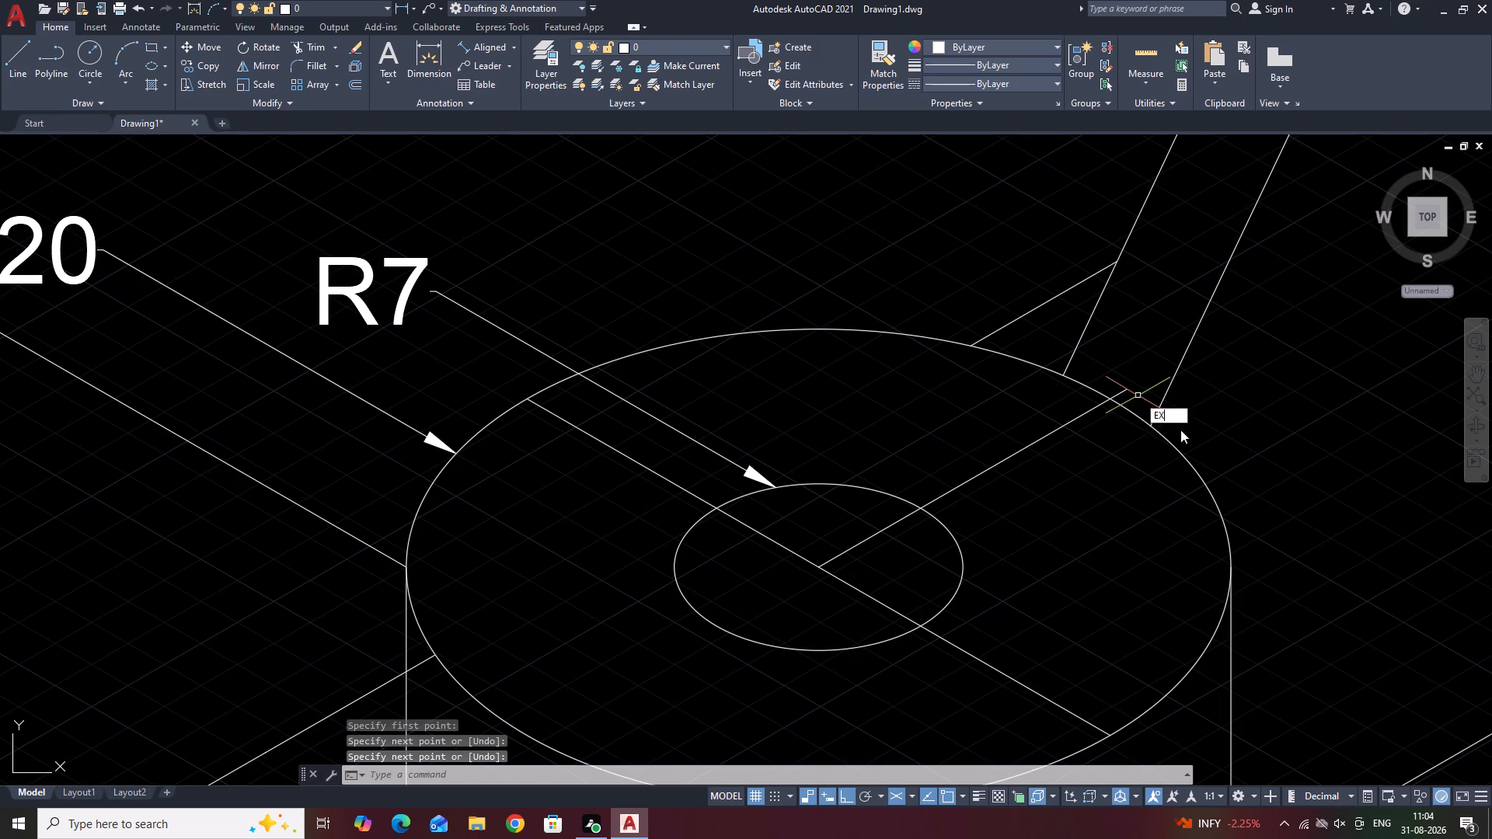
left_click(1181, 430)
left_click(857, 544)
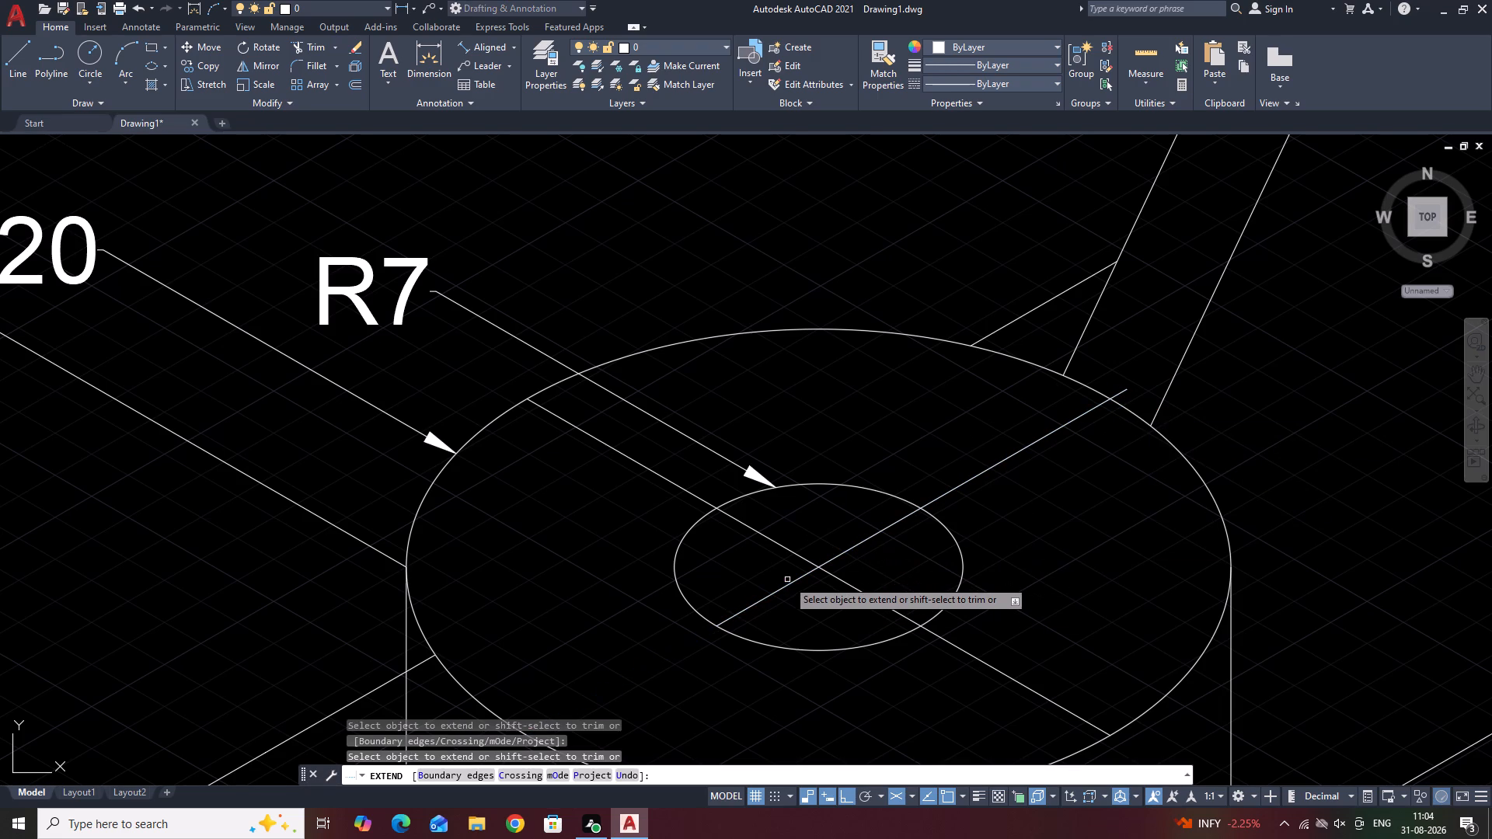
left_click(788, 582)
key("space")
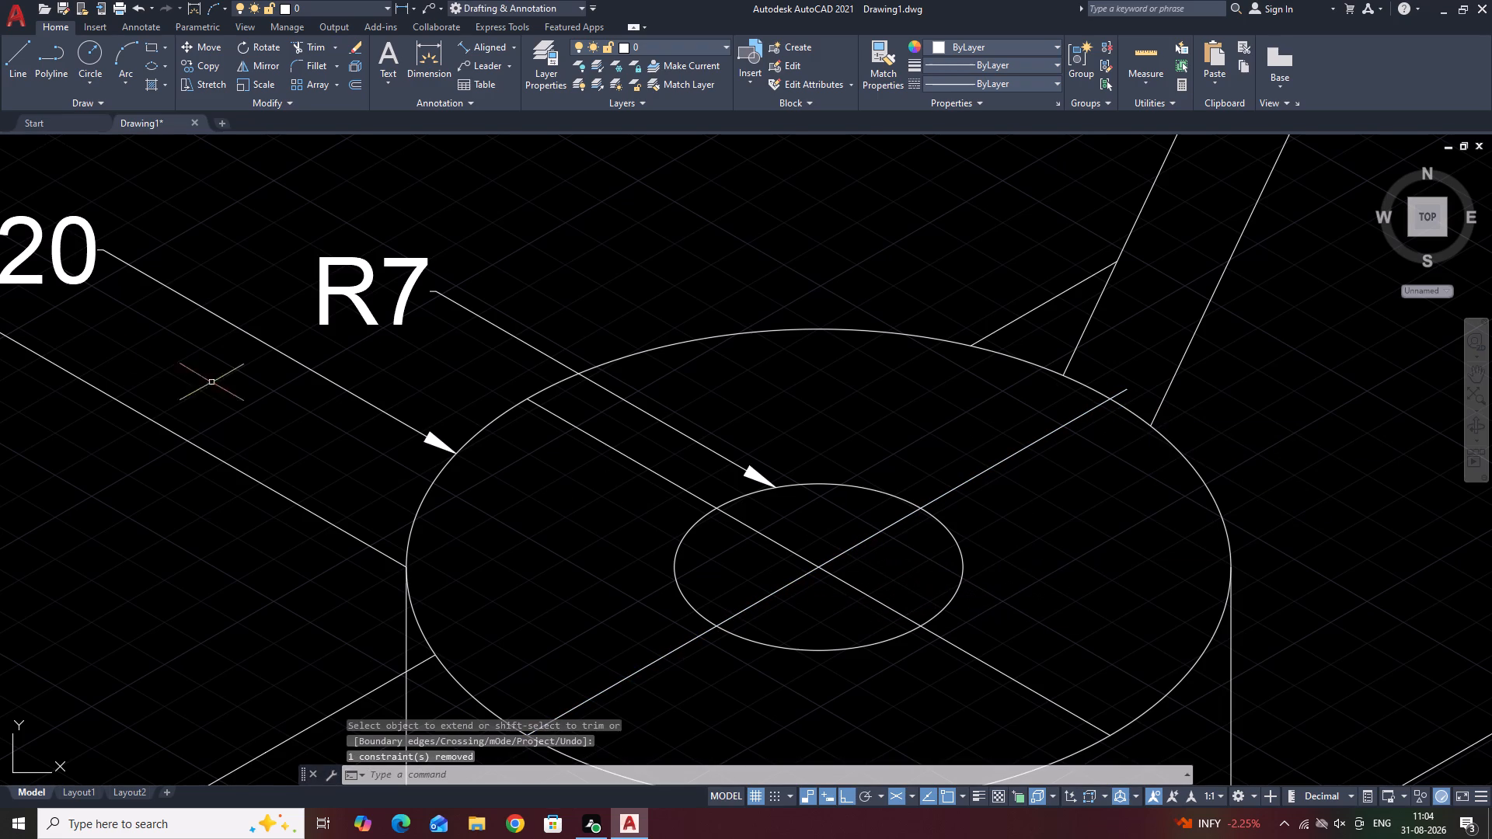
Trim the end of the 30° centre line that overhangs the boss's outer top ellipse near the rib.
left_click(319, 43)
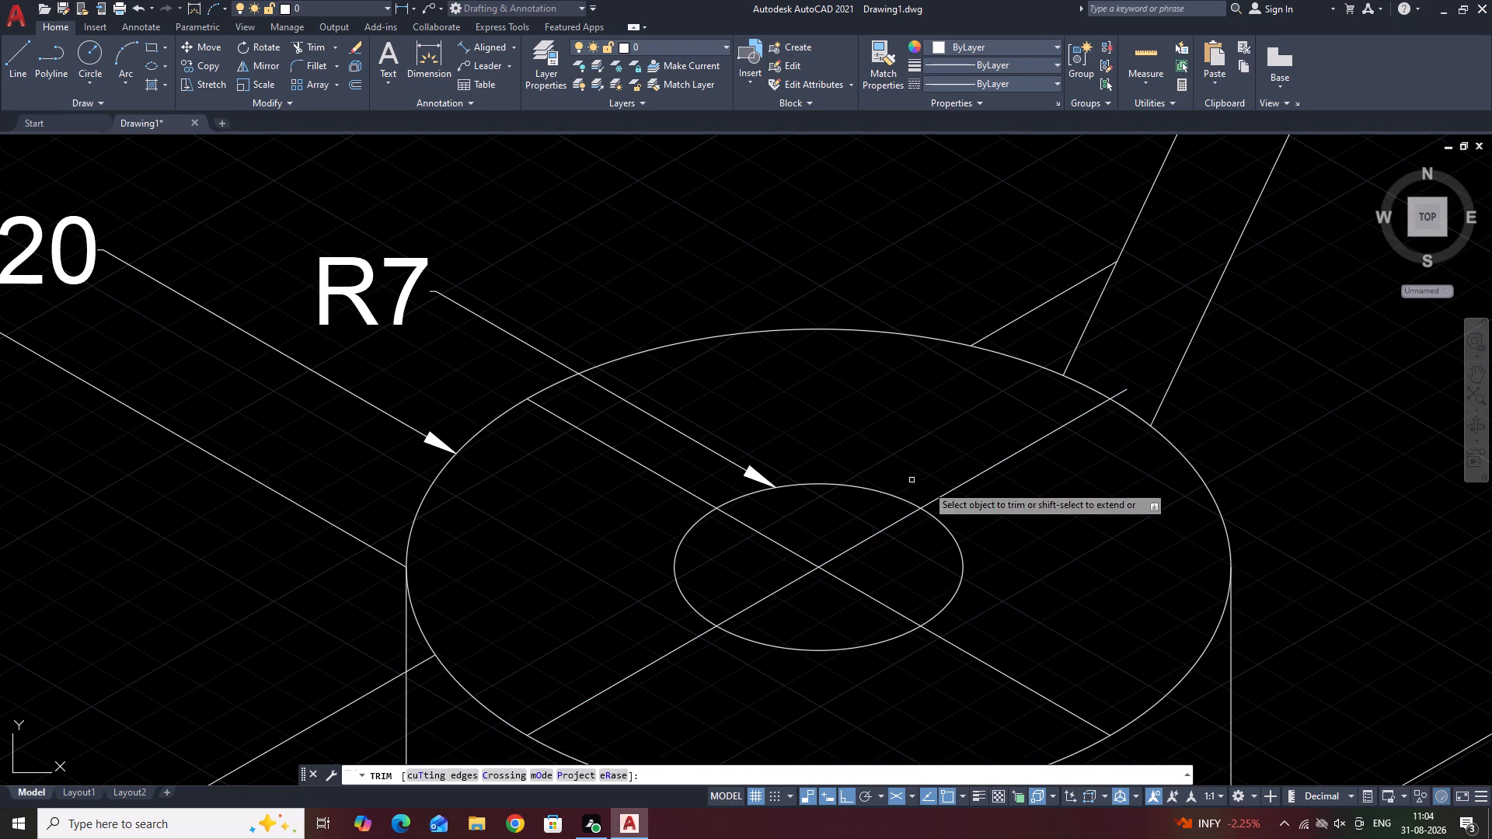
left_click(1125, 389)
scroll(1125, 390, "down", 1)
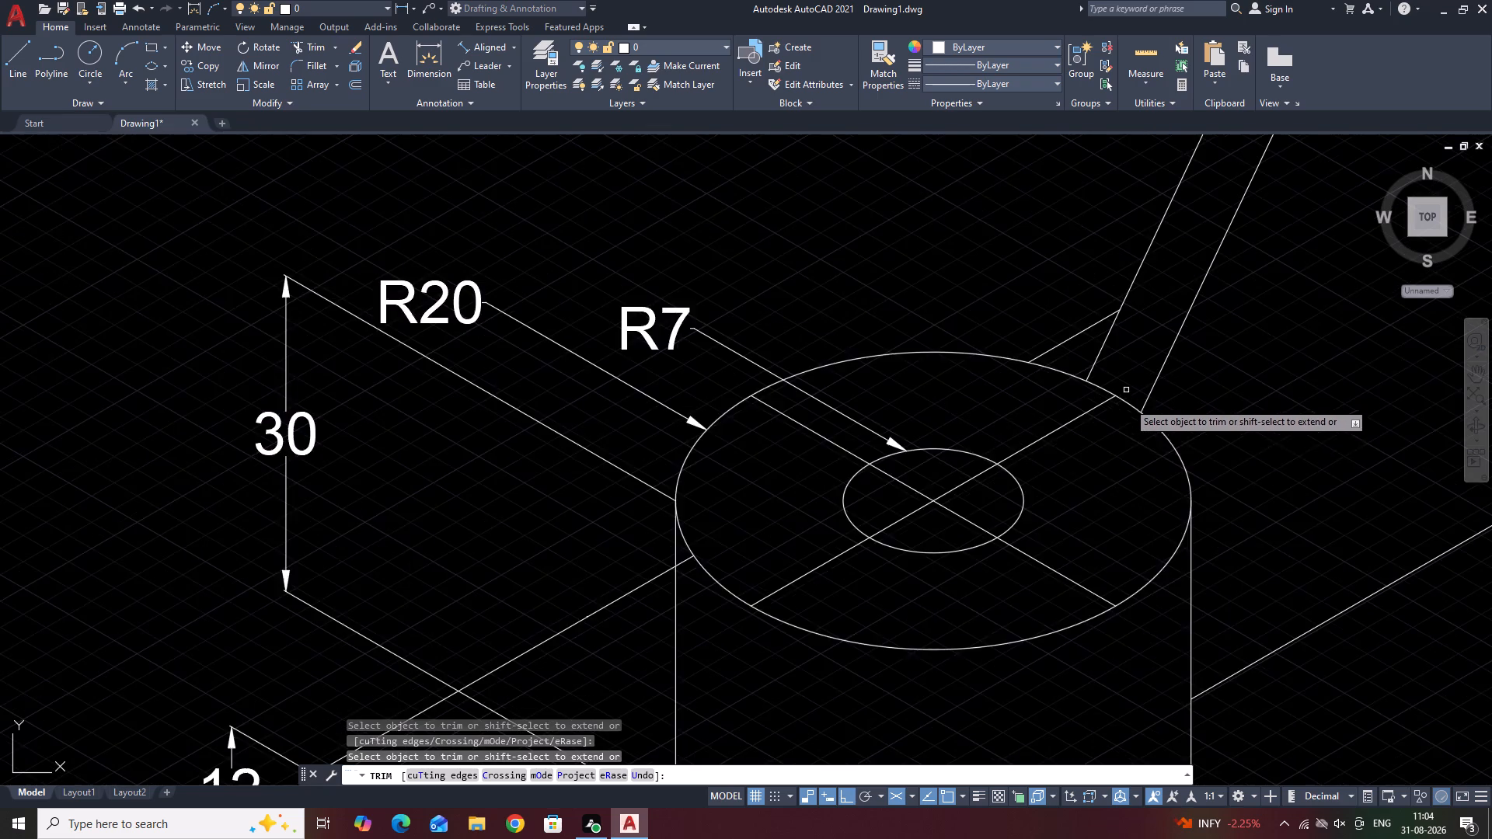
scroll(1129, 444, "down", 1)
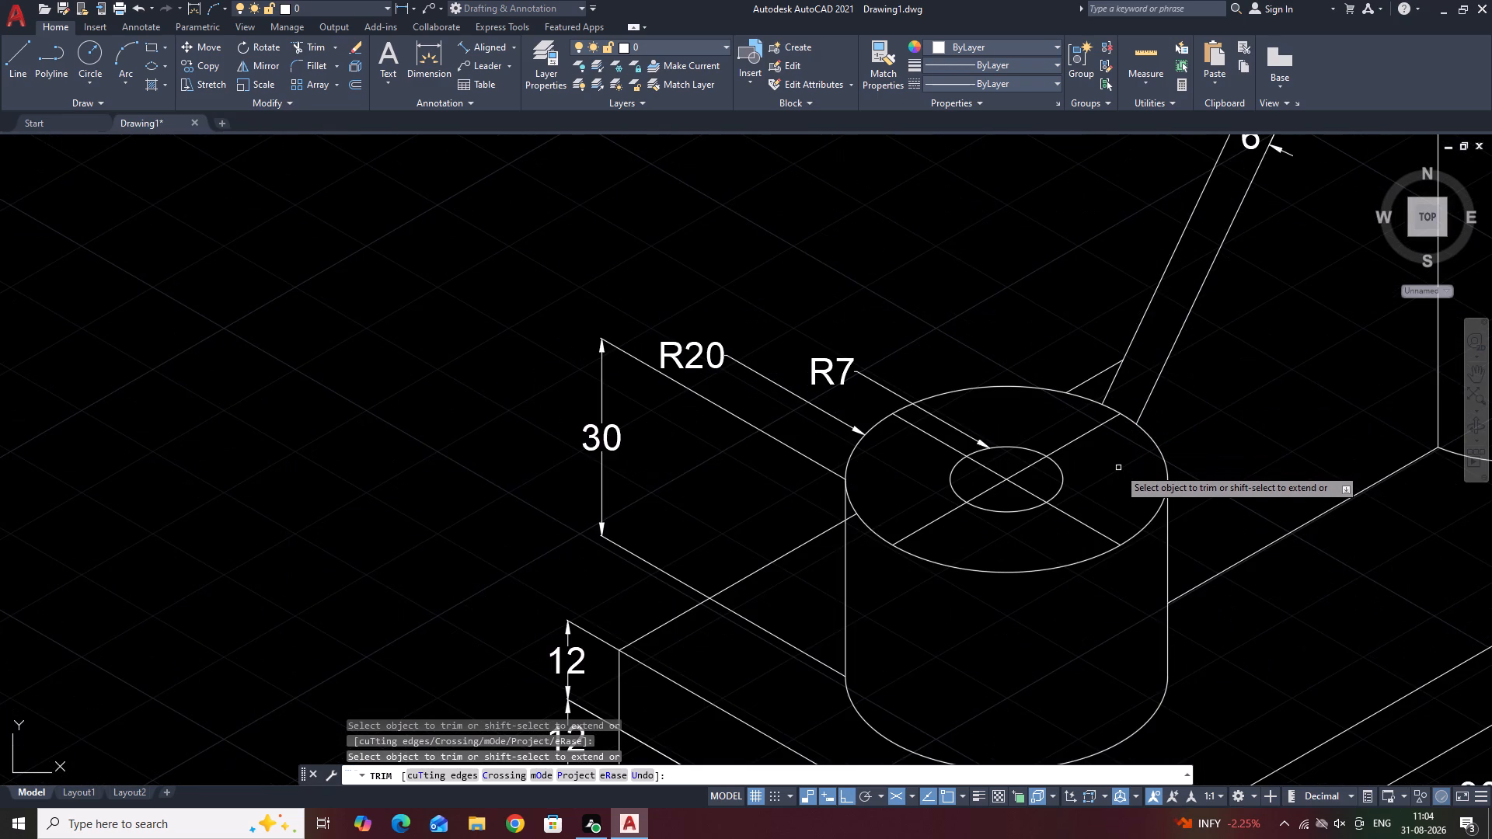
key("space")
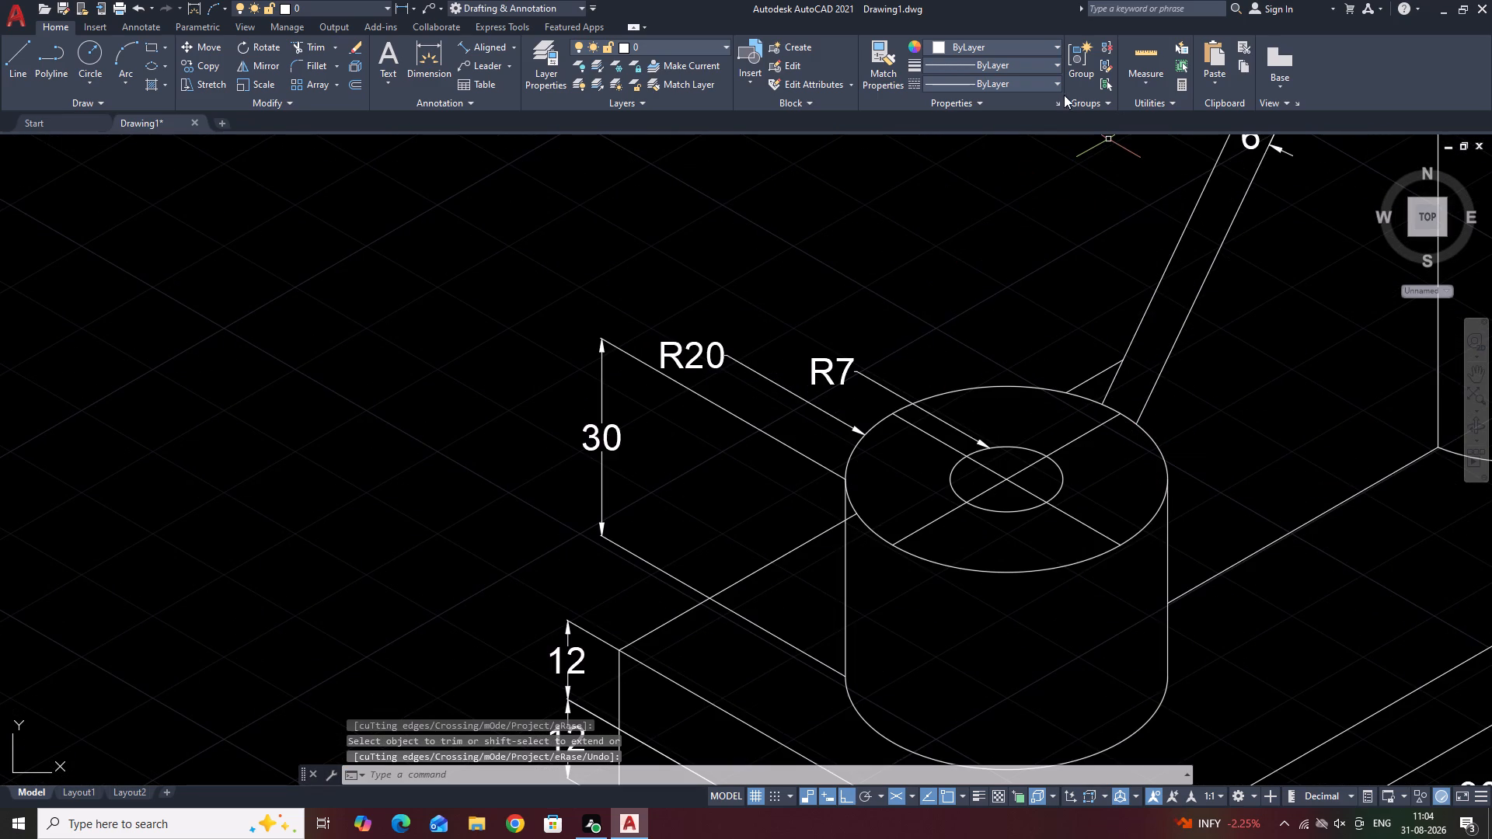
Load the CENTER linetype from acad.lin into the drawing.
left_click(1038, 83)
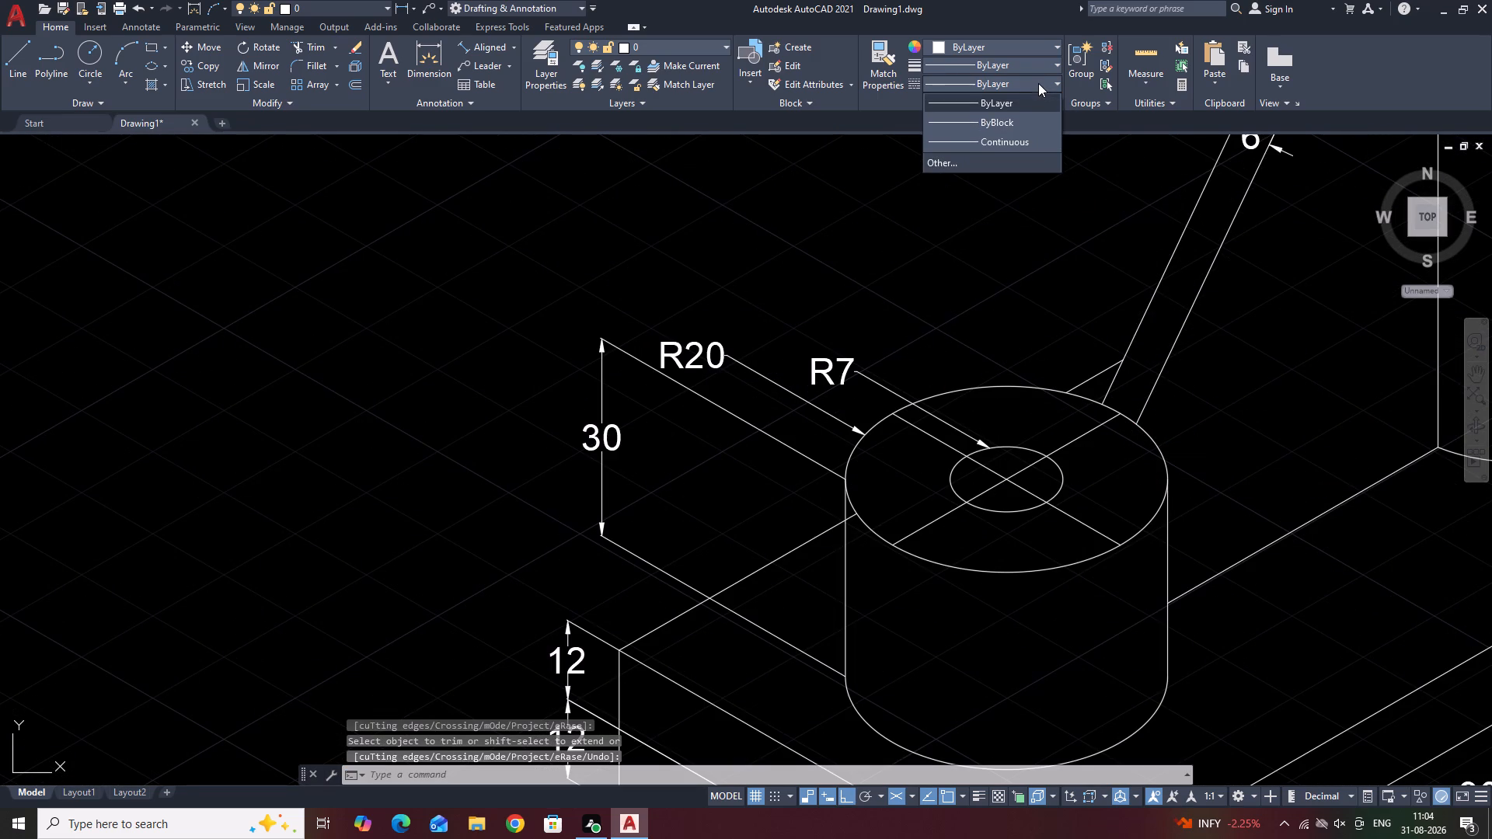
left_click(977, 156)
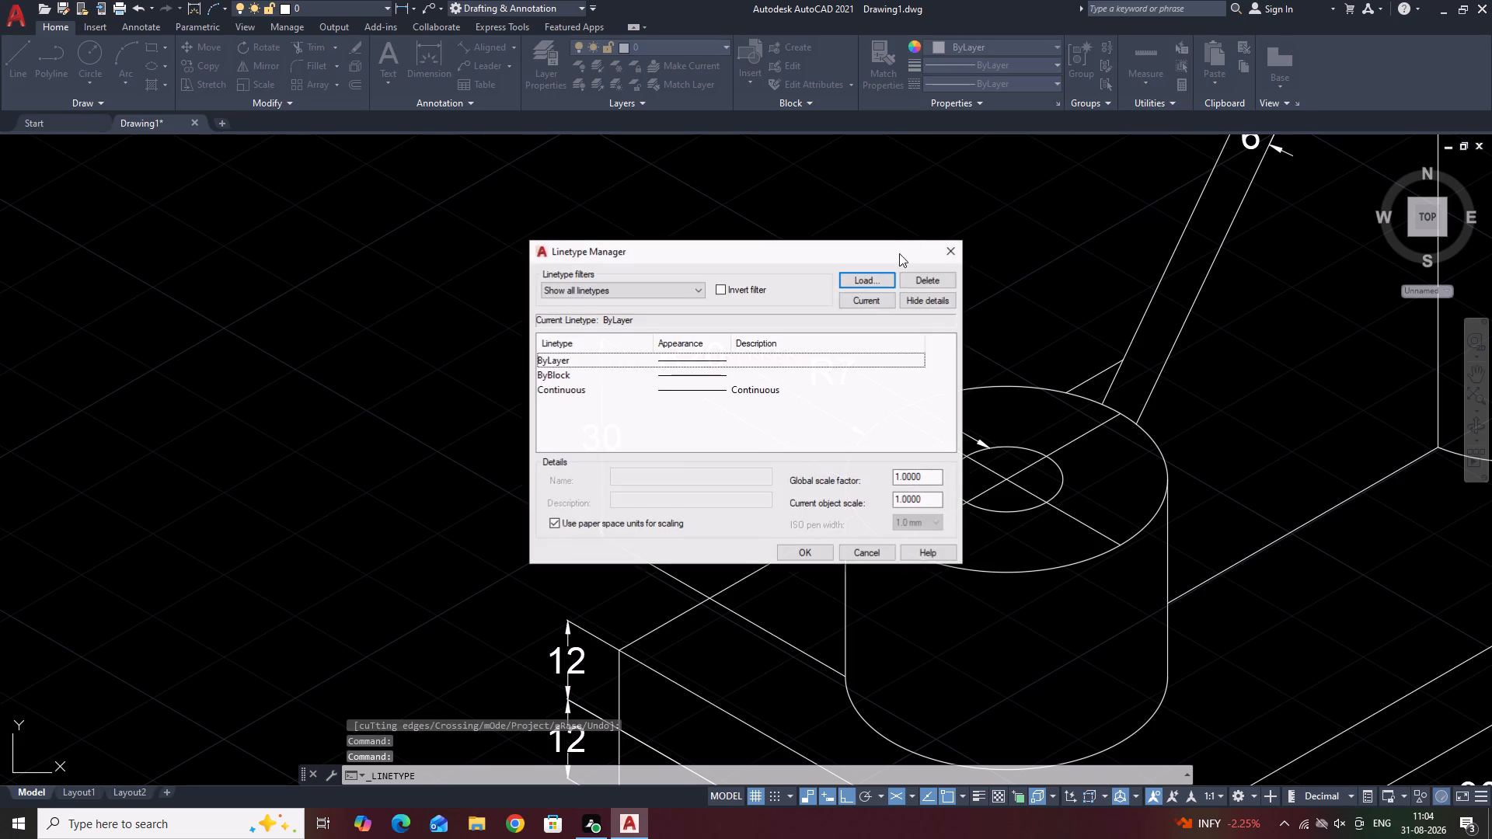
left_click(873, 280)
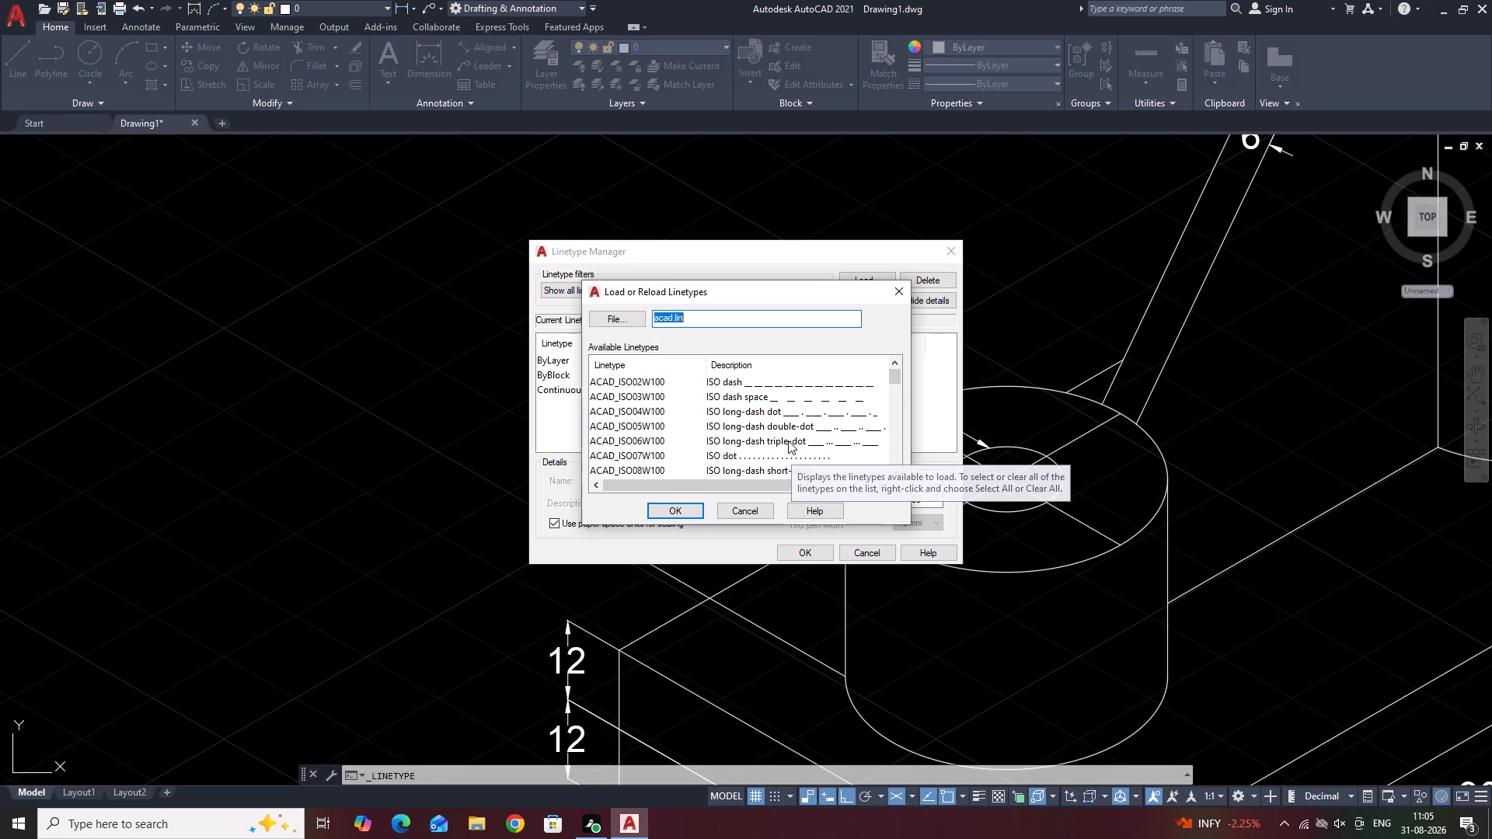
scroll(794, 415, "down", 2)
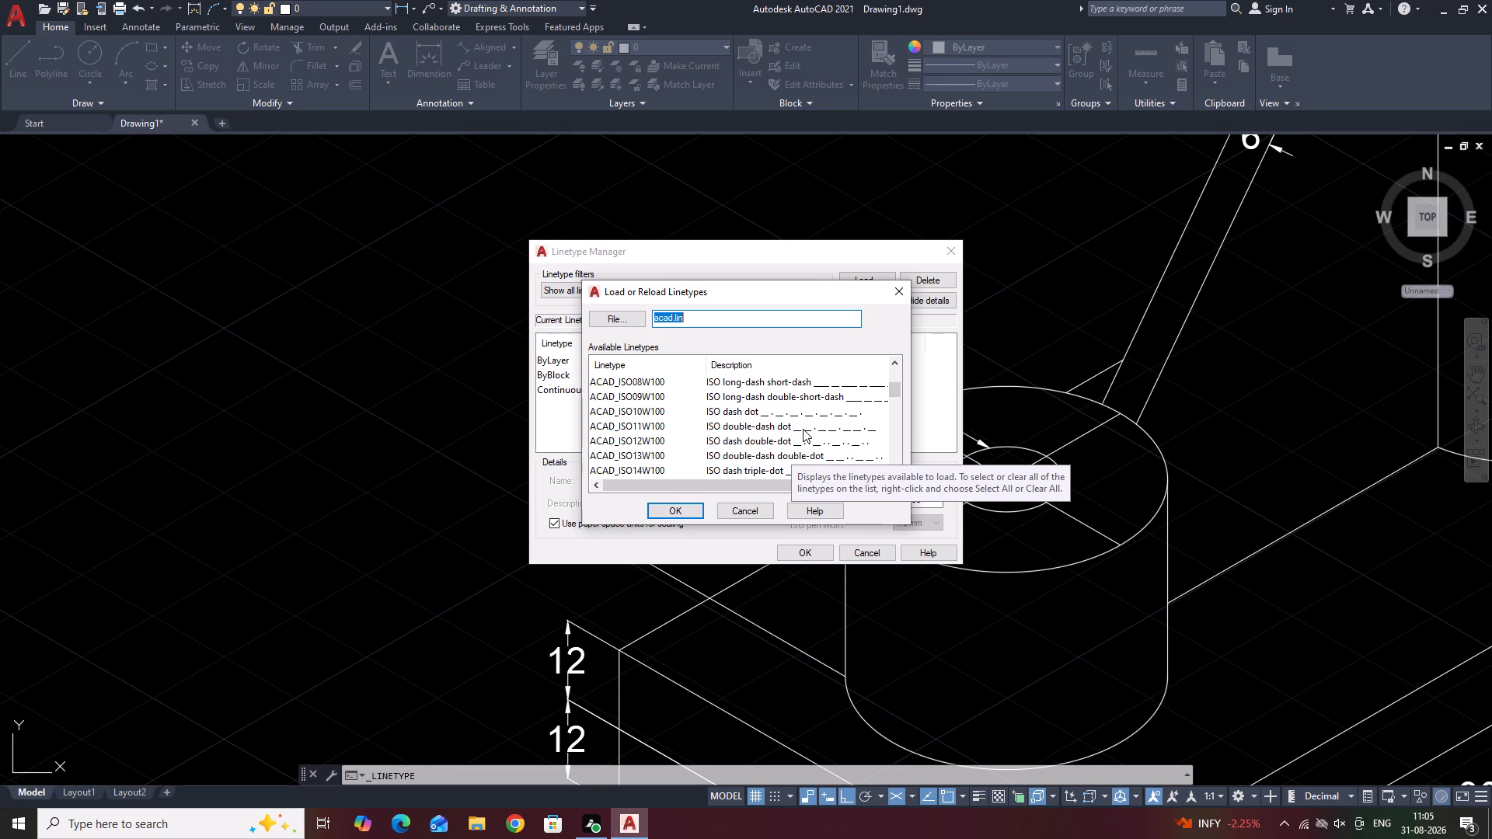
scroll(803, 429, "down", 2)
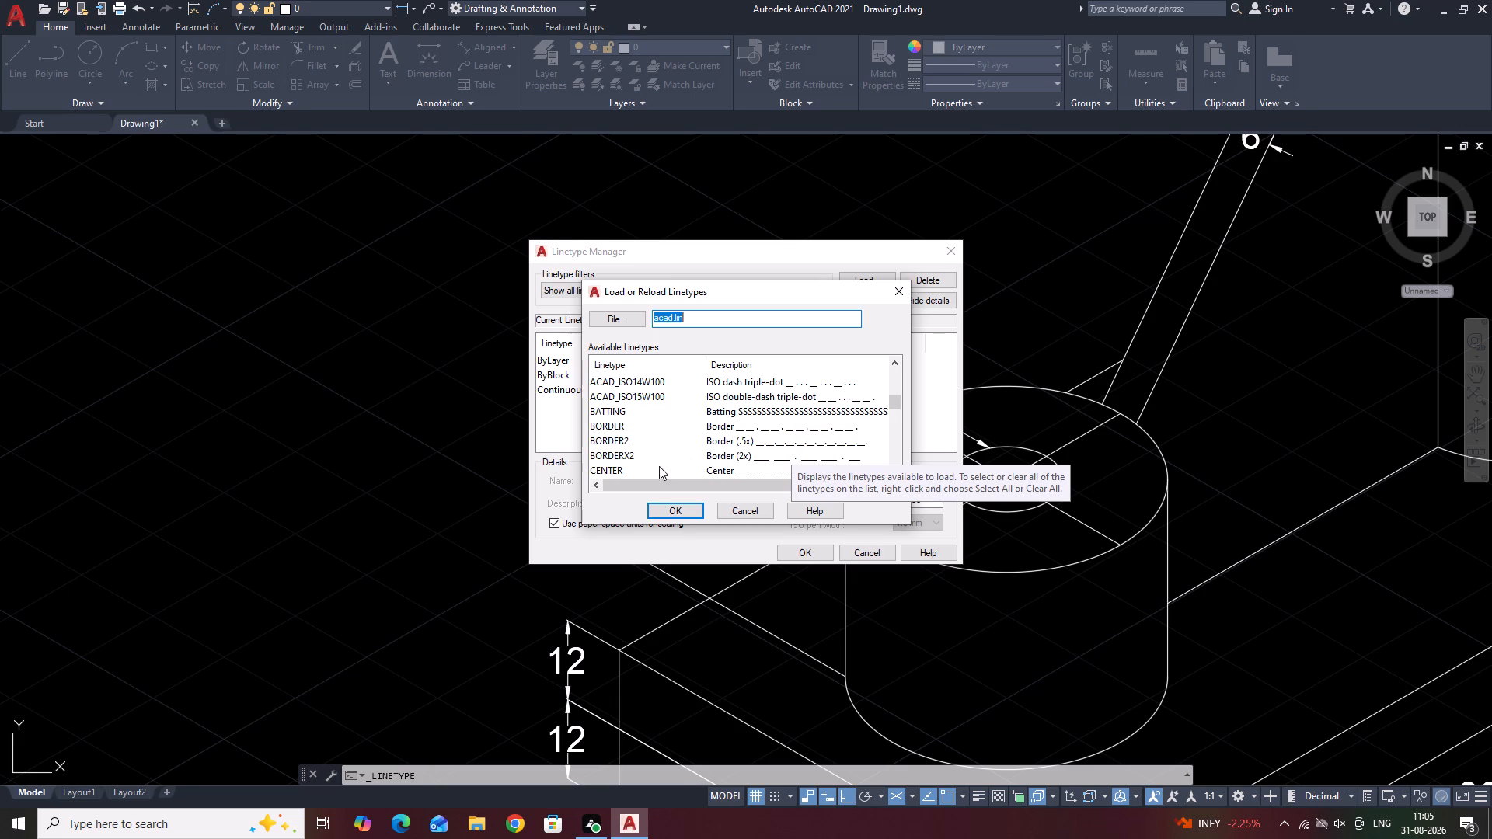
left_click(622, 469)
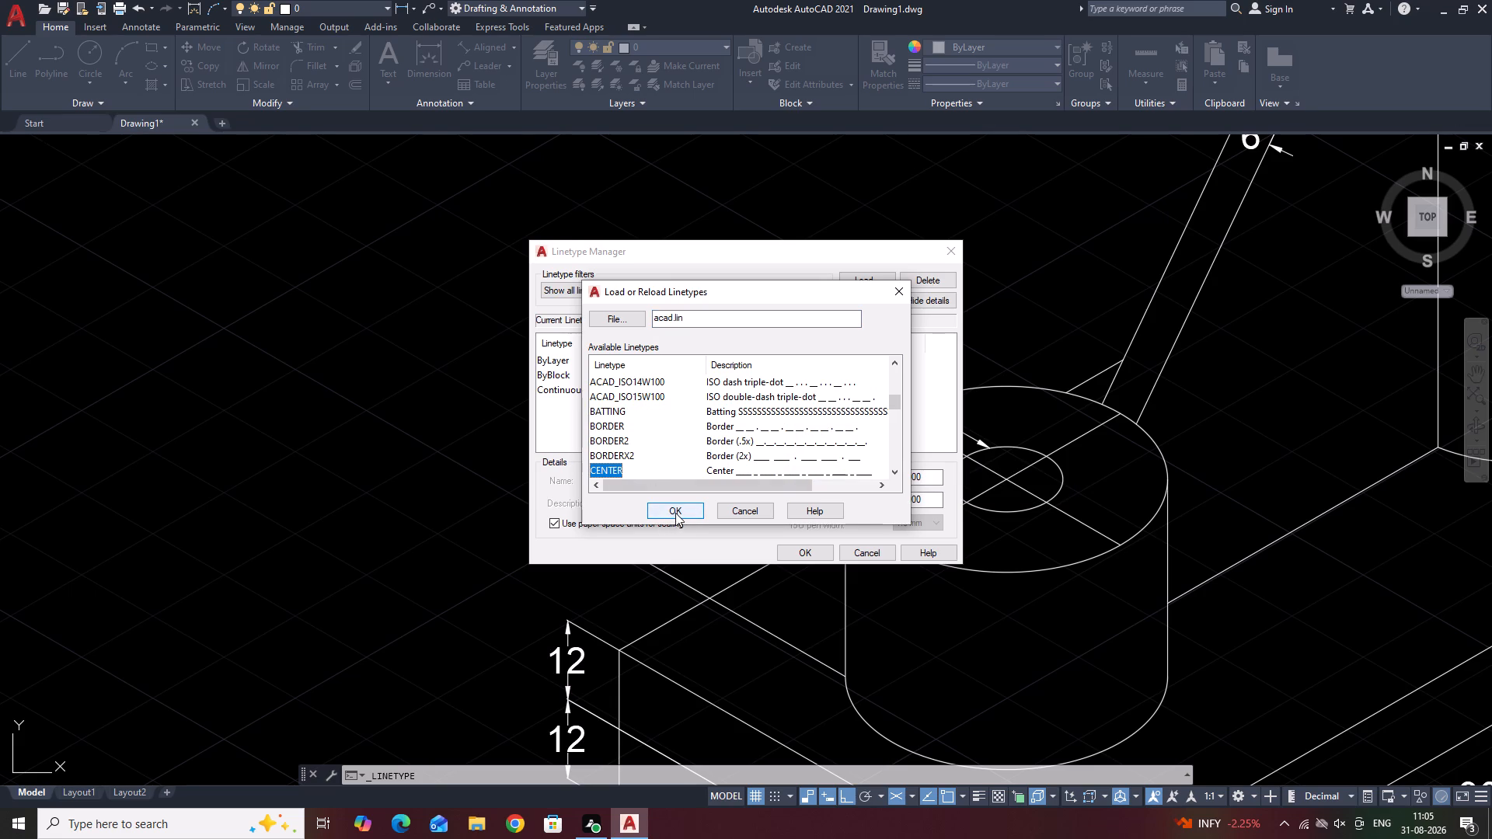
left_click(675, 512)
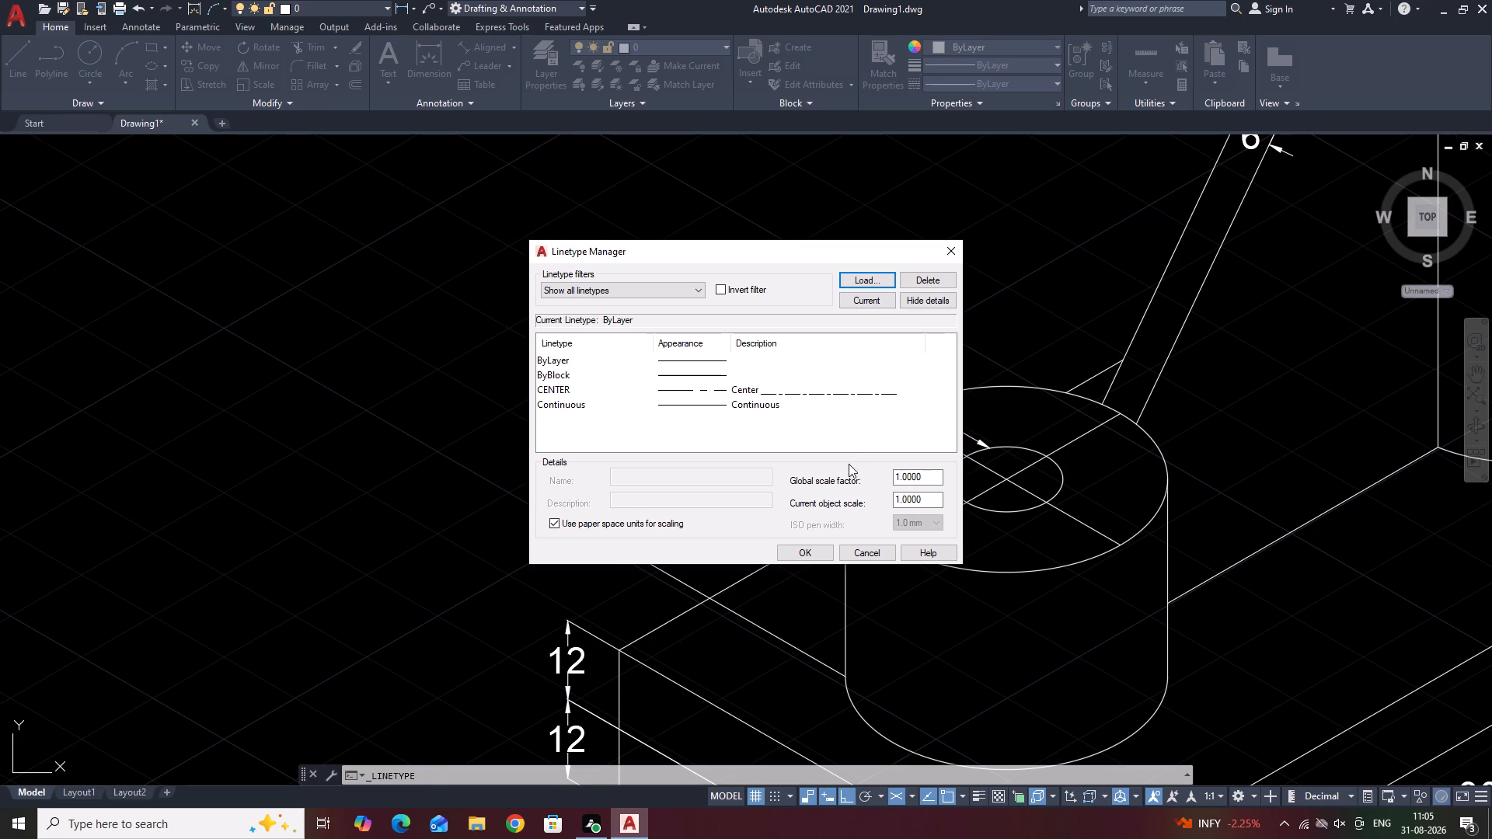
left_click(804, 552)
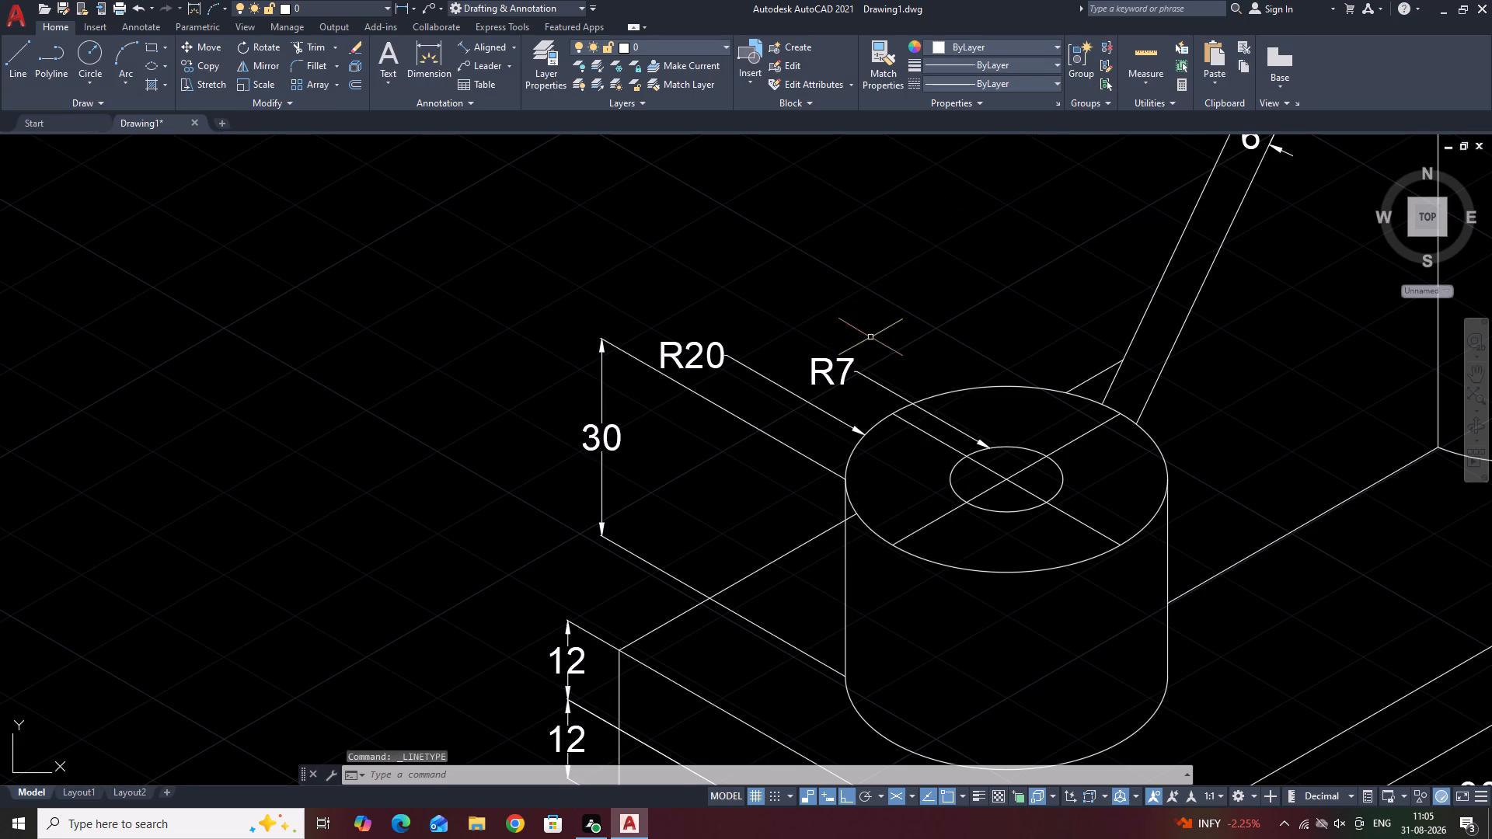
Assign the CENTER linetype to both crossing centre lines on the boss's top face.
left_click(1014, 474)
left_click(998, 474)
right_click(998, 474)
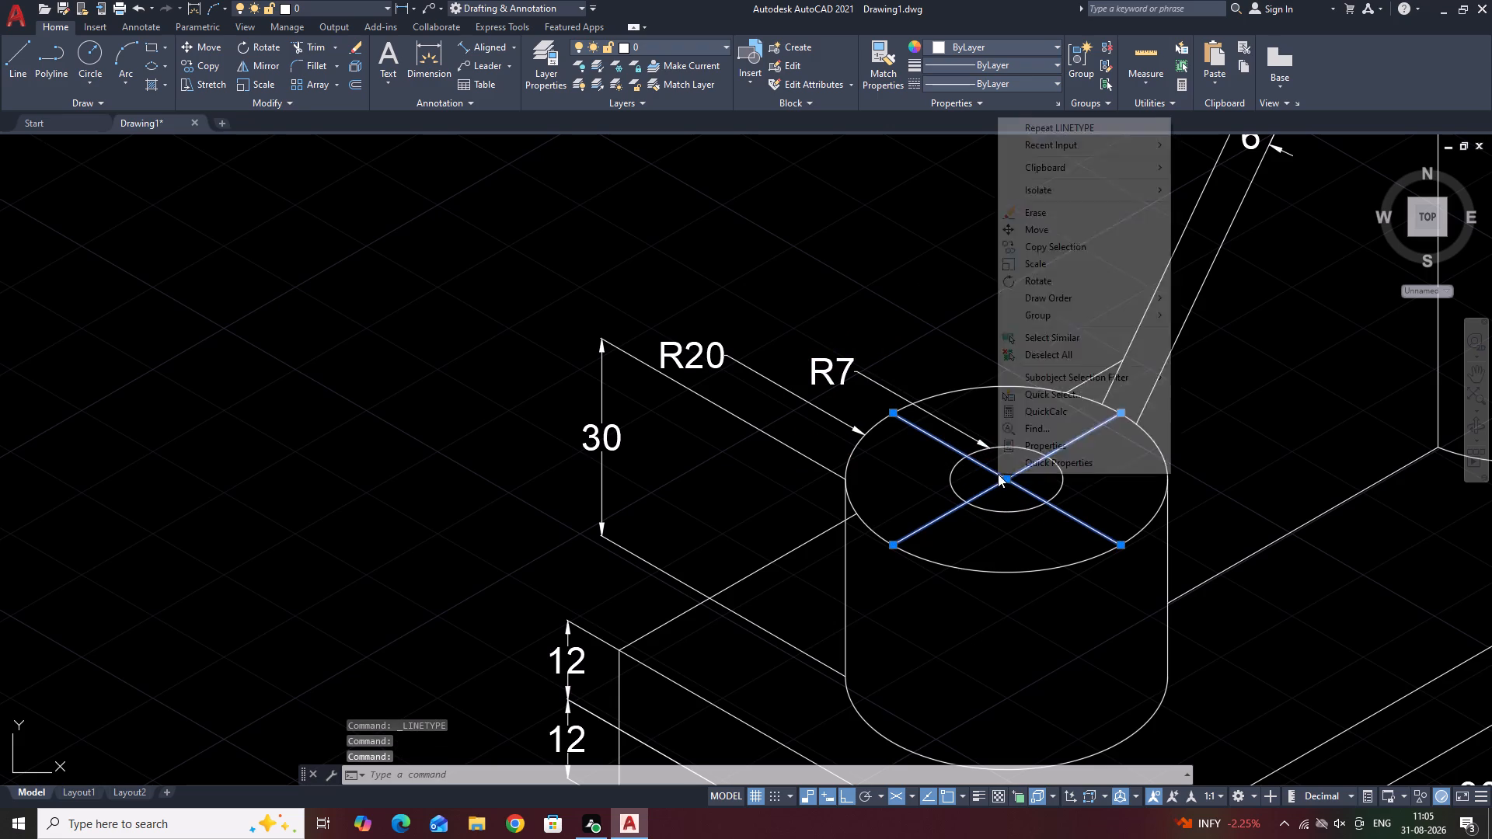
left_click(1044, 449)
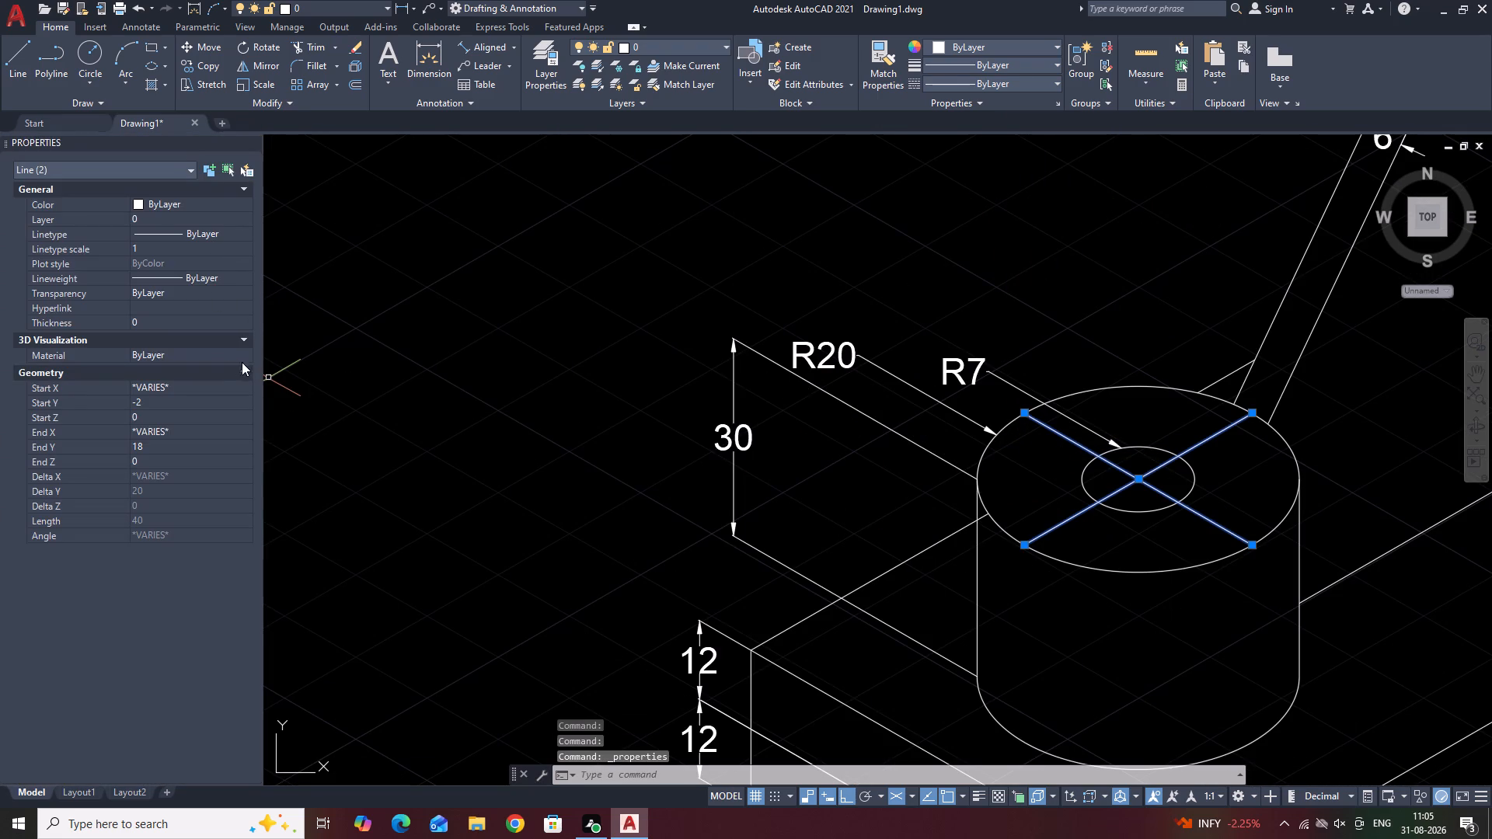
left_click(228, 200)
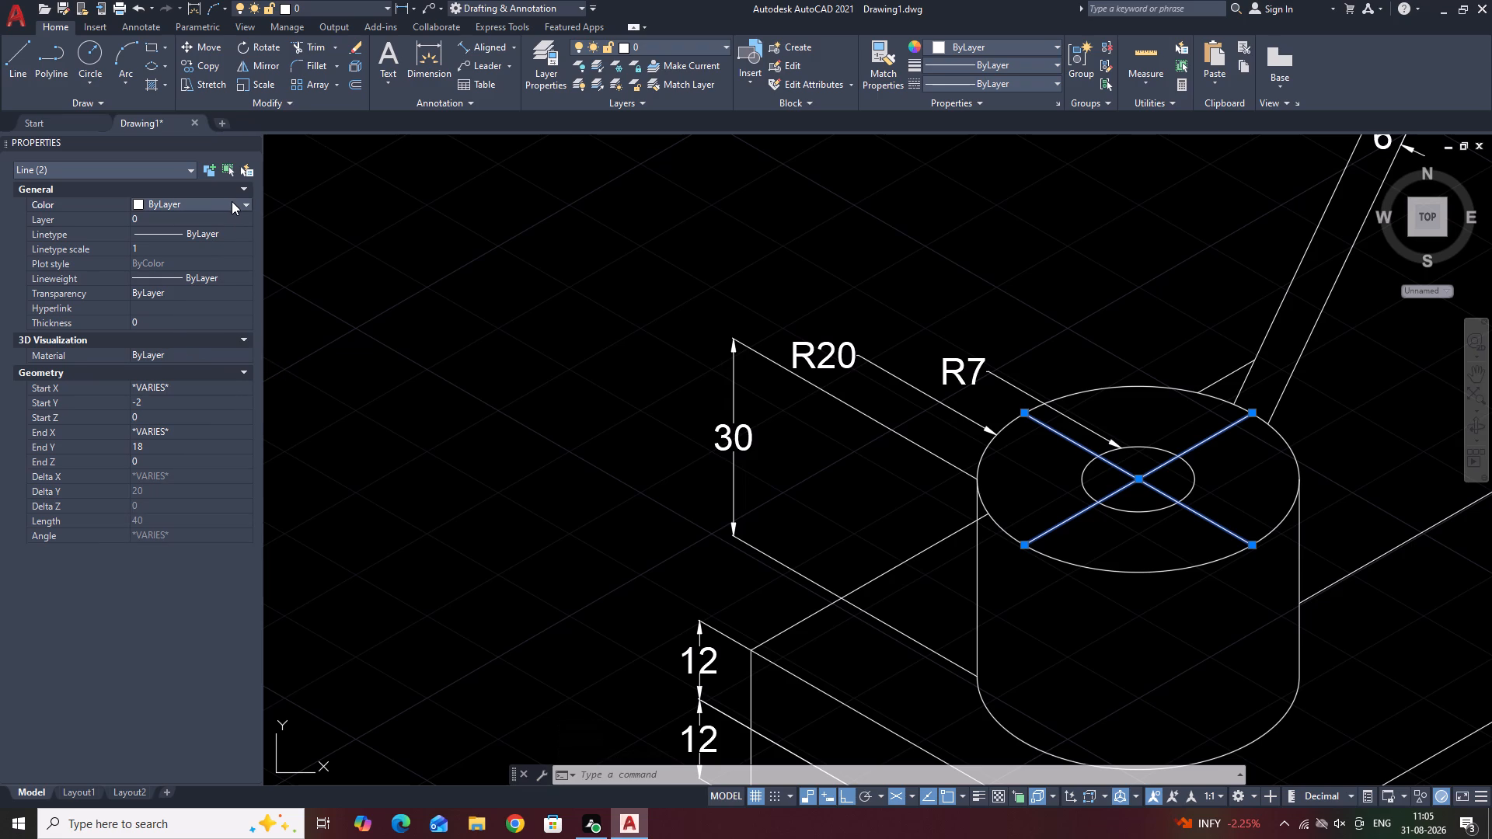
left_click(239, 204)
left_click(240, 204)
double_click(237, 235)
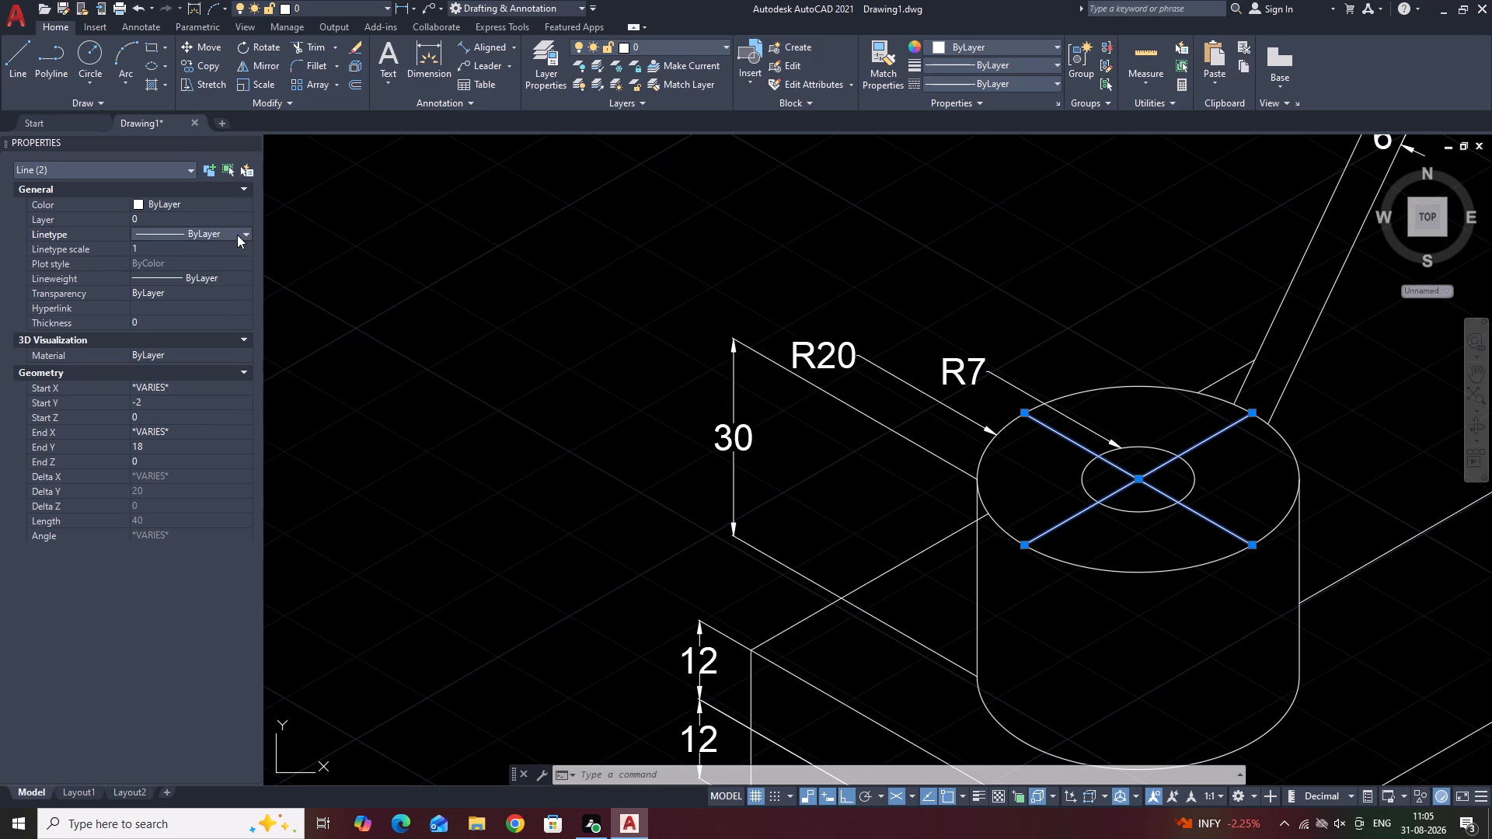
left_click(218, 280)
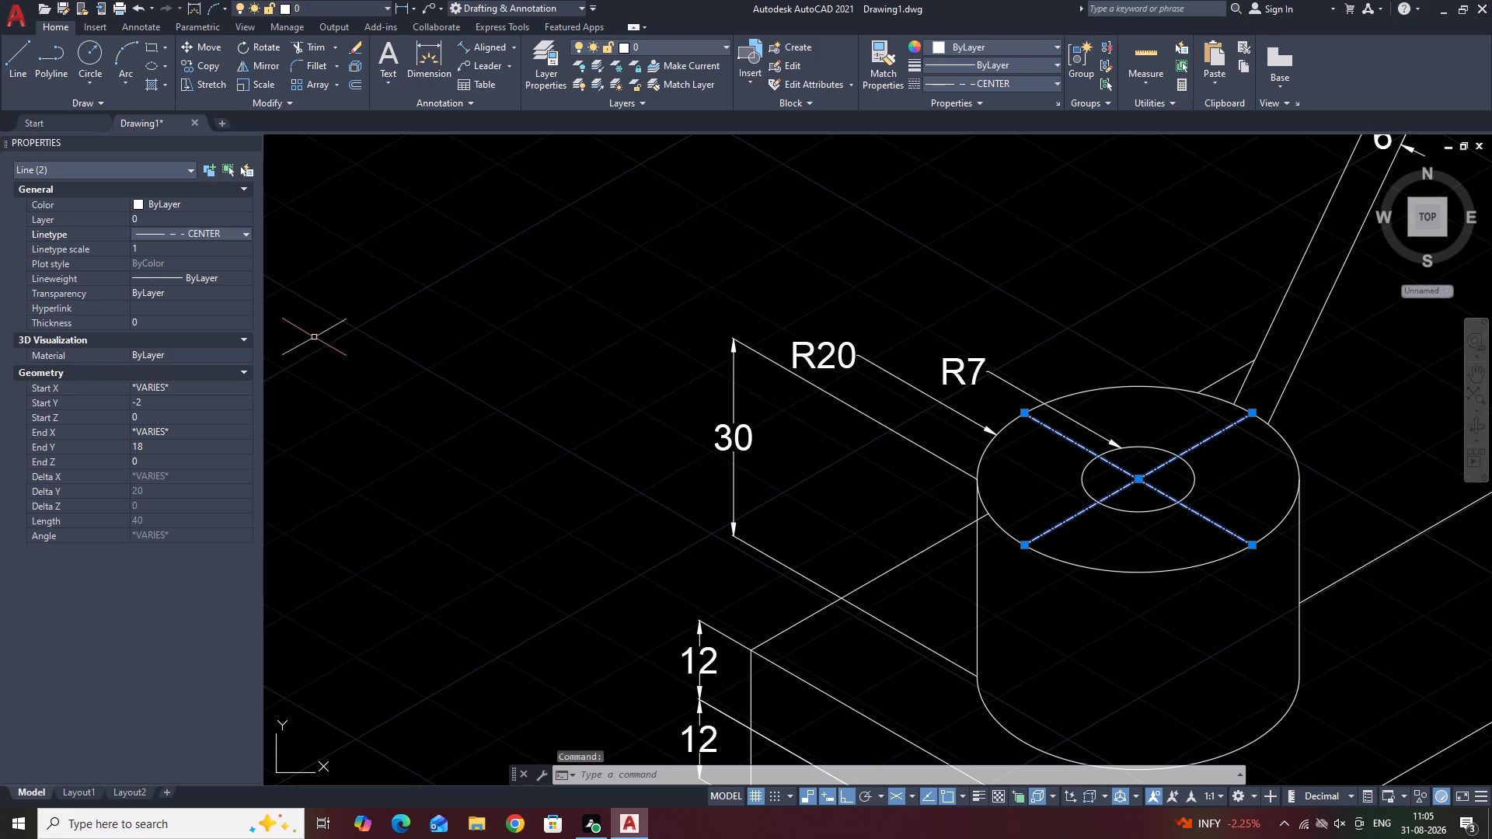
key("Escape")
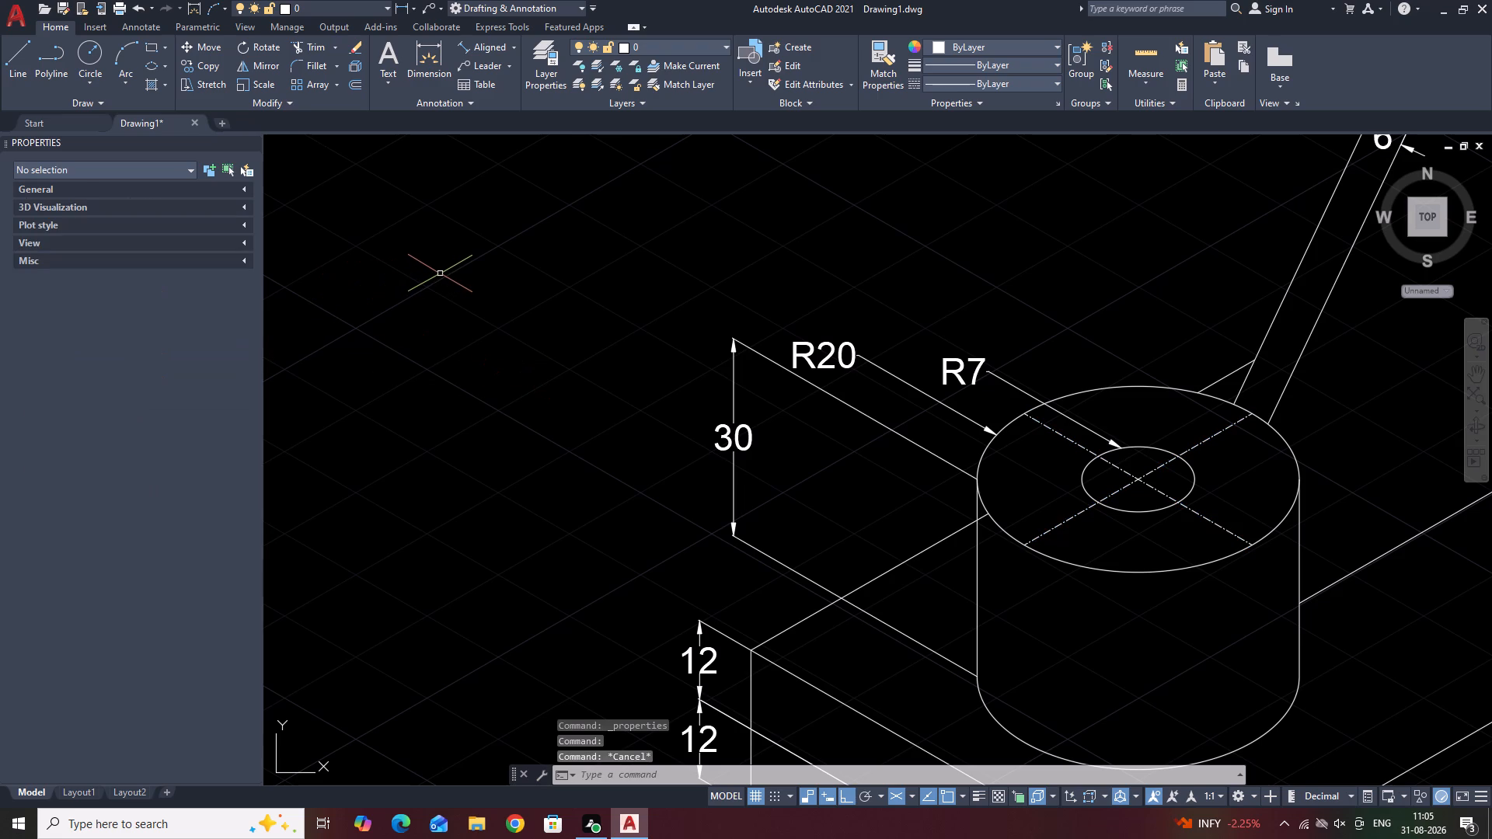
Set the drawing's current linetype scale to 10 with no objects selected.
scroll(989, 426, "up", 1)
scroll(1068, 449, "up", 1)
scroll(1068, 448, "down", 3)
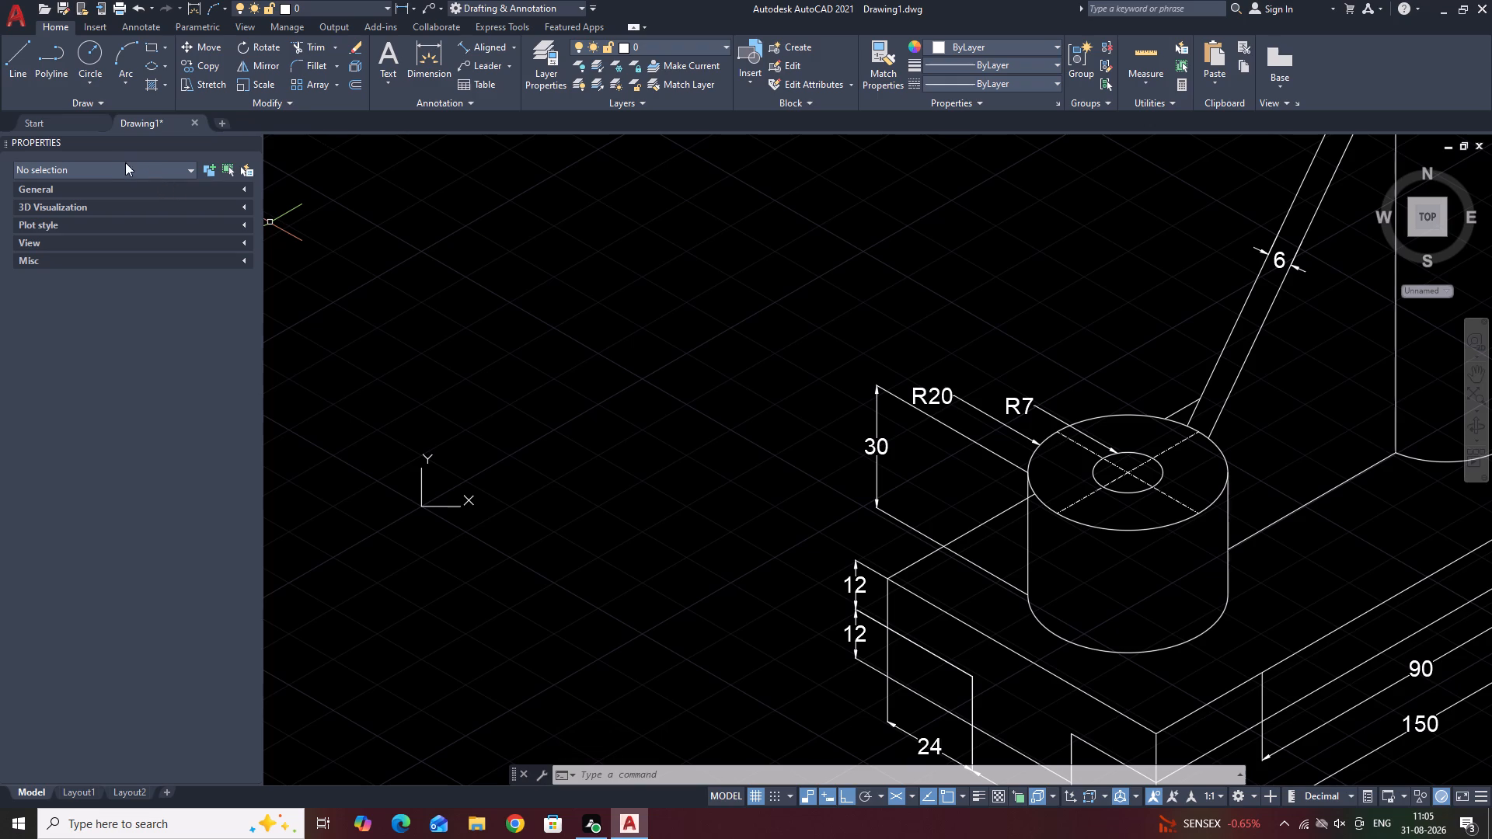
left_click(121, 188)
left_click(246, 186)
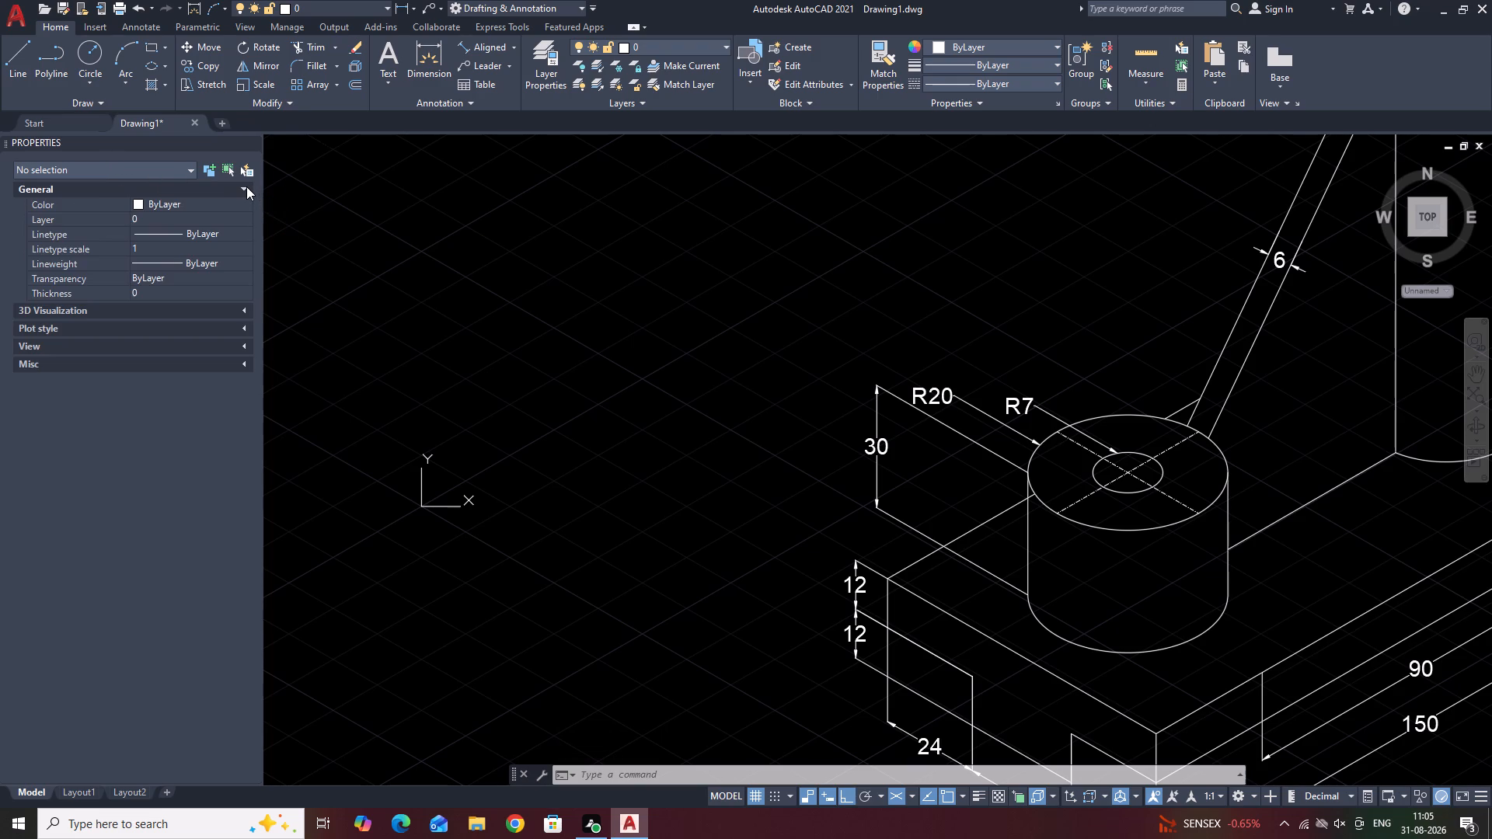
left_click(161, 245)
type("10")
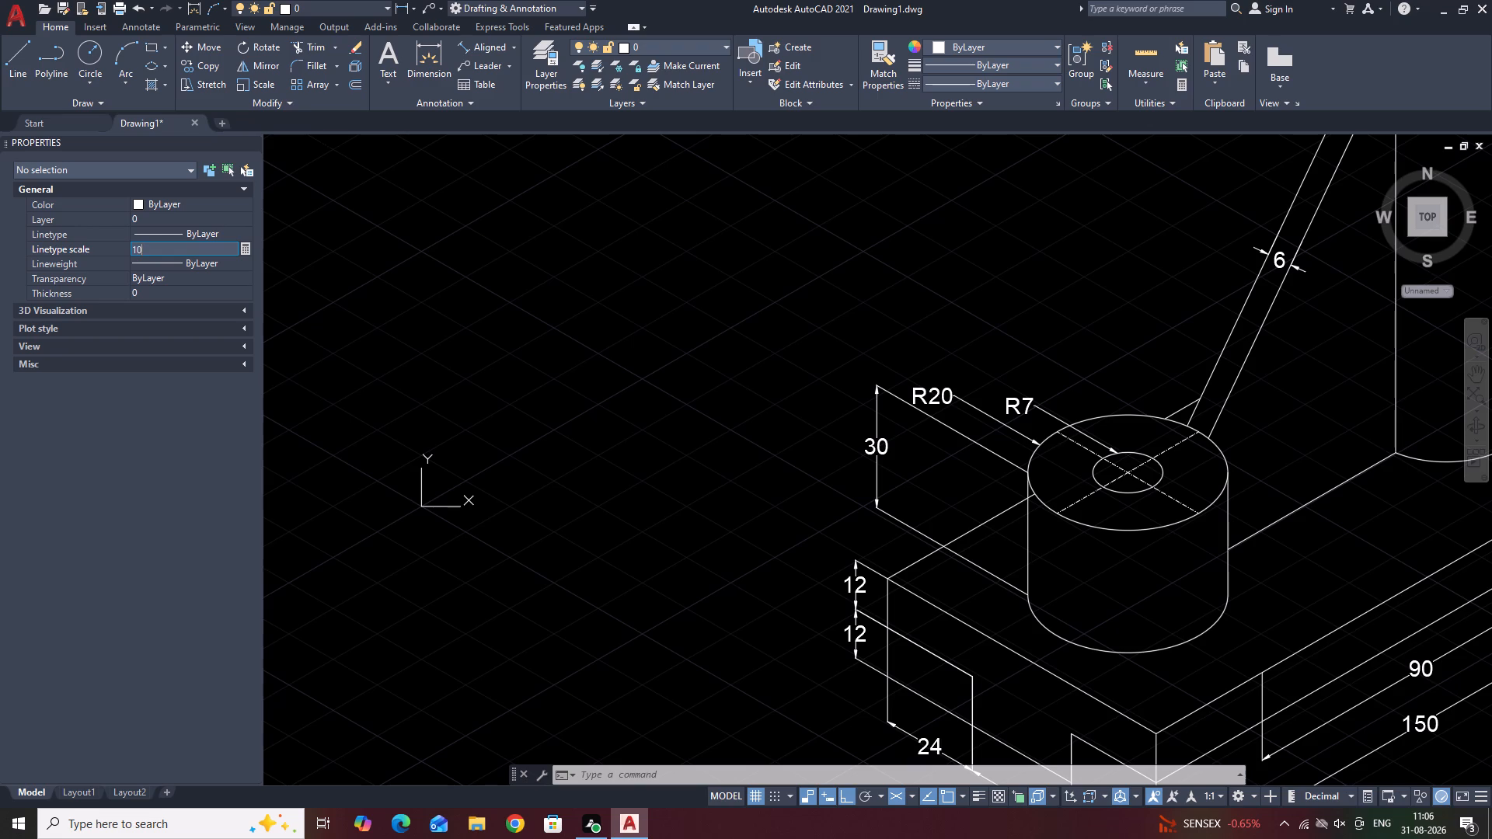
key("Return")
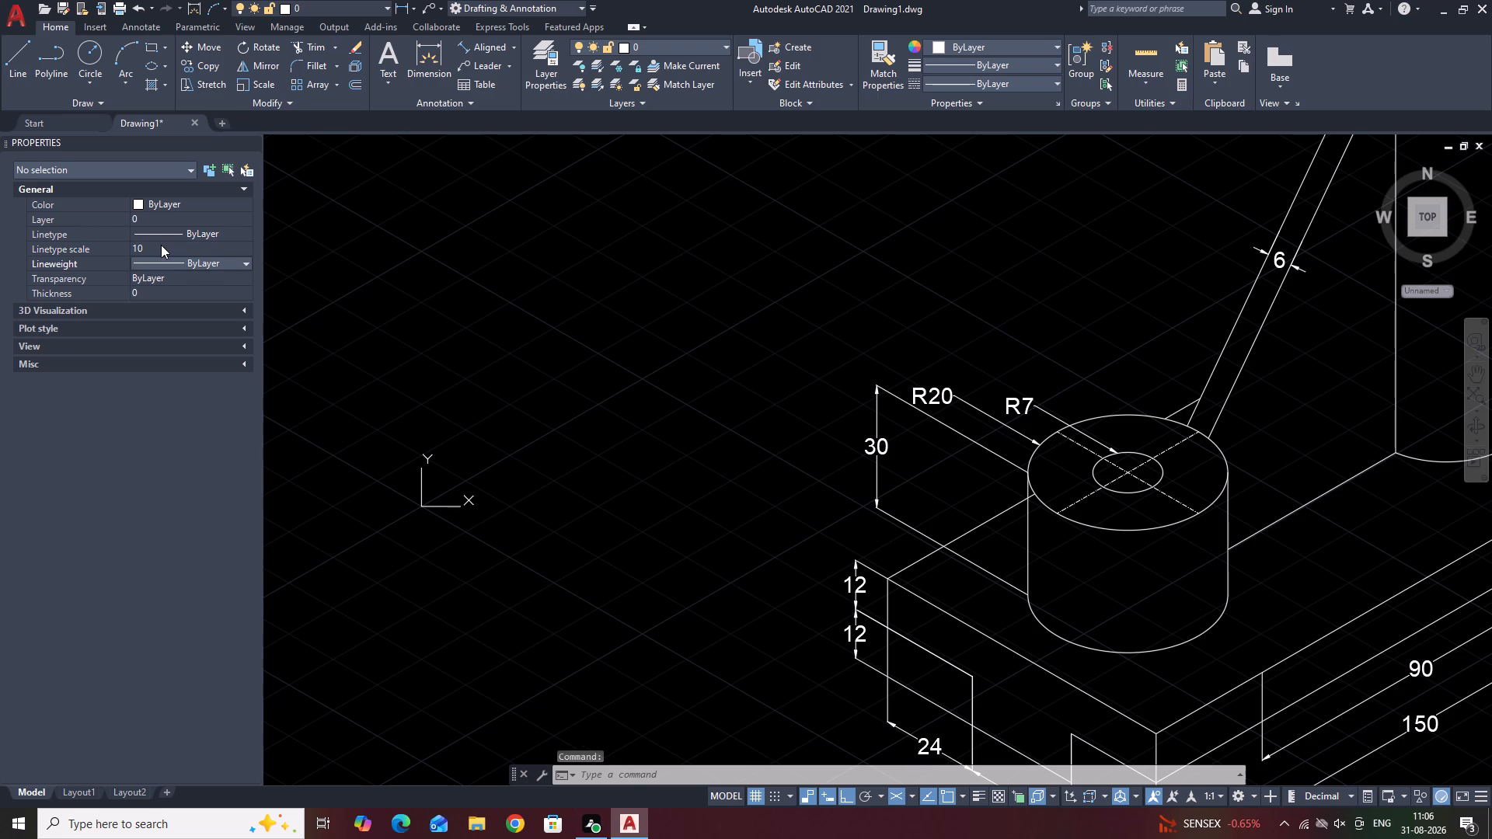
Set the drawing's current linetype scale to 100 with no objects selected.
scroll(954, 331, "up", 2)
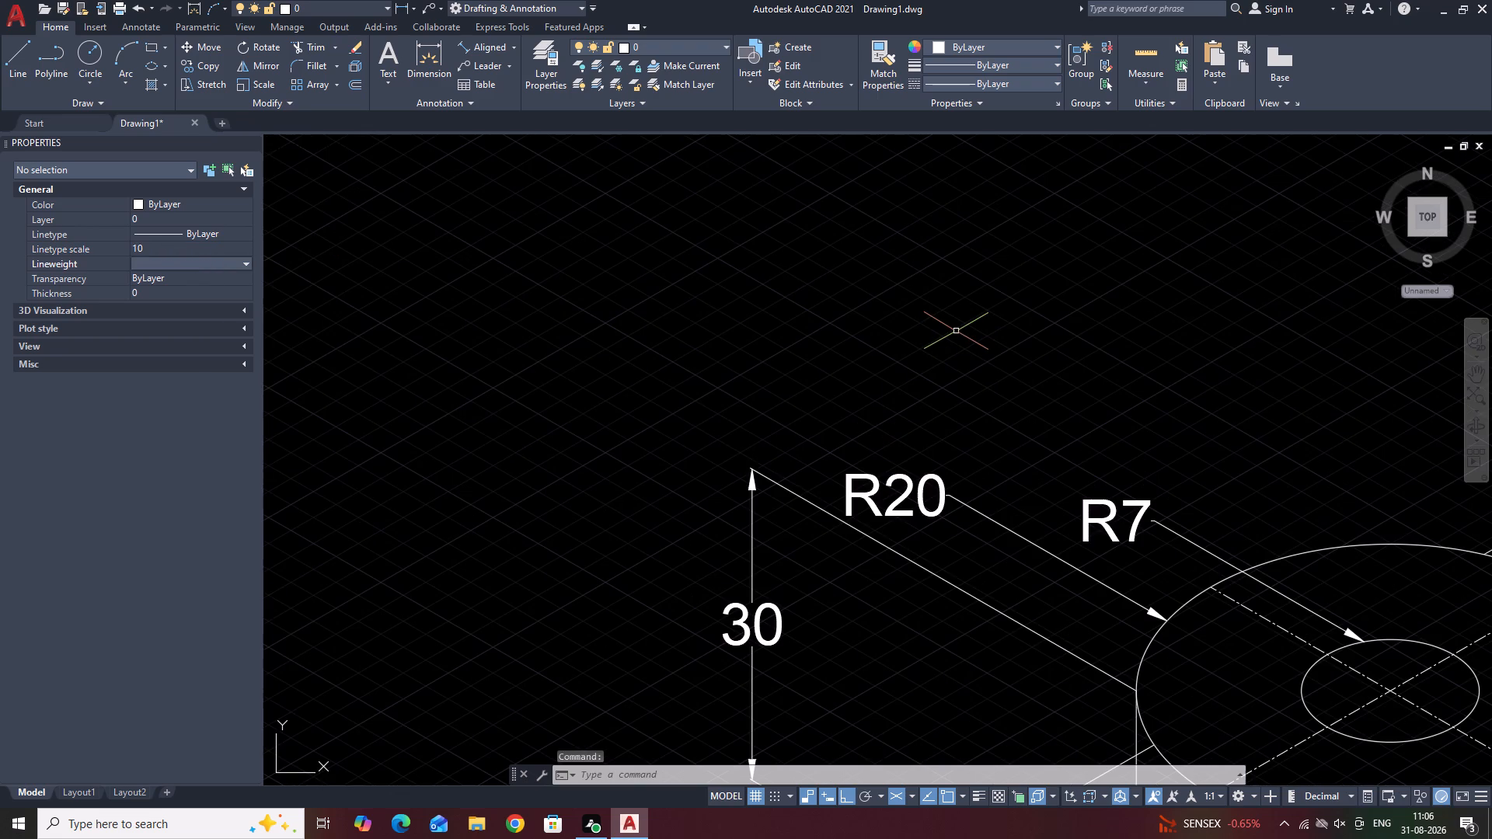
scroll(956, 331, "down", 2)
left_click(162, 244)
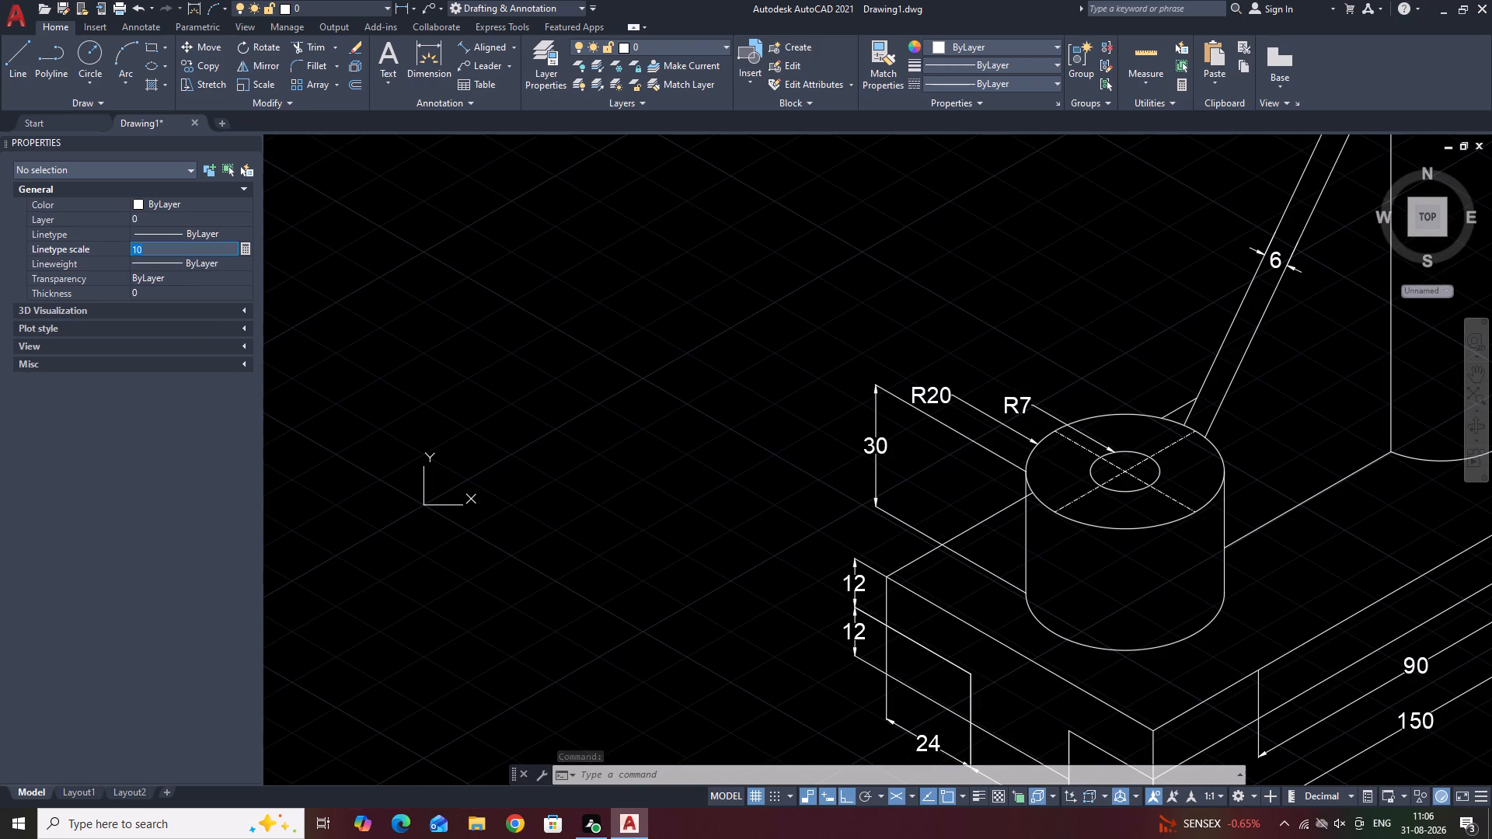
key("0")
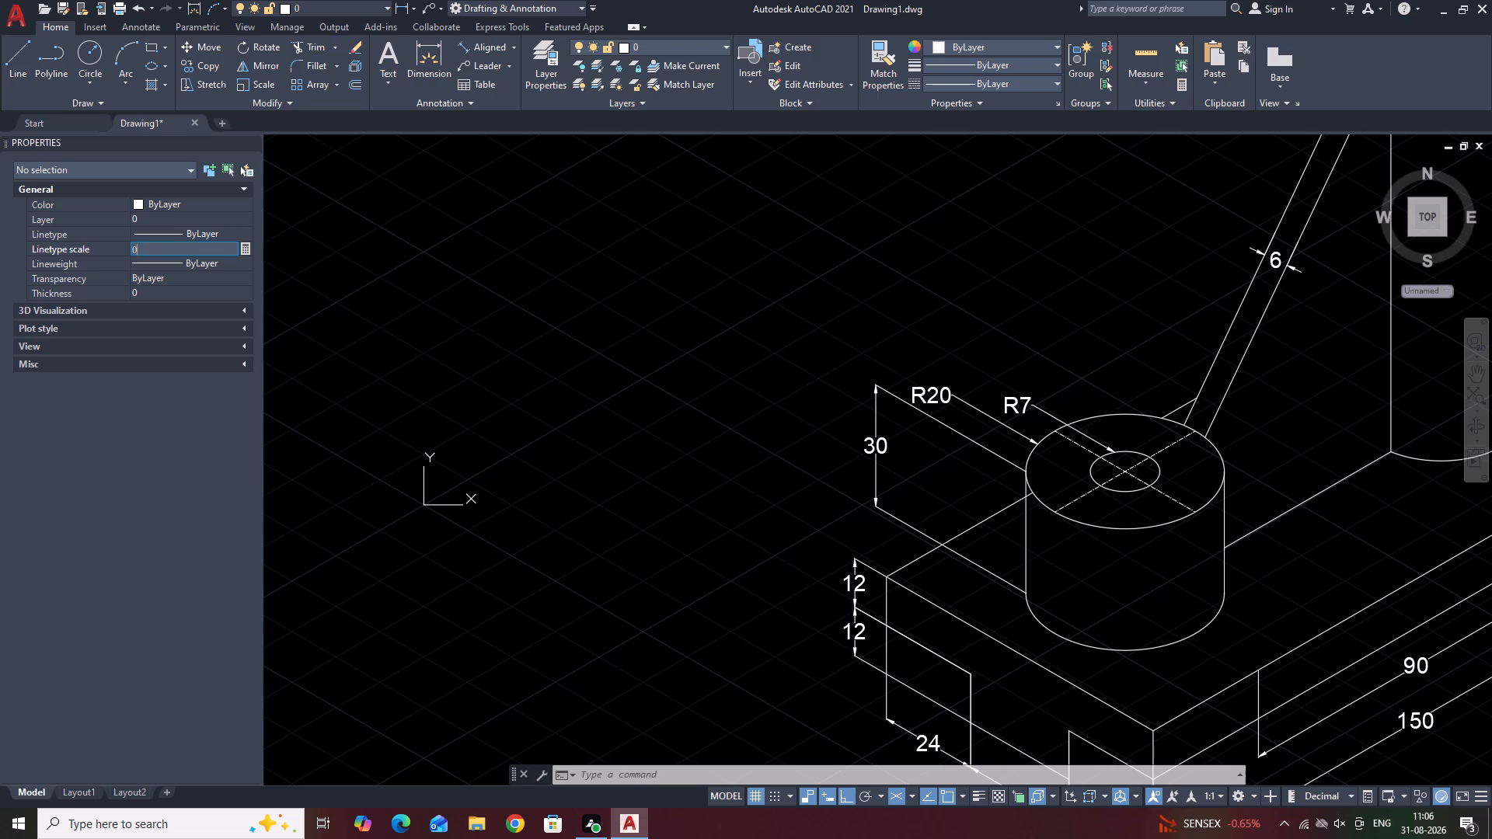
type("100")
key("BackSpace")
key("BackSpace")
key("BackSpace")
key("BackSpace")
type("100")
key("Return")
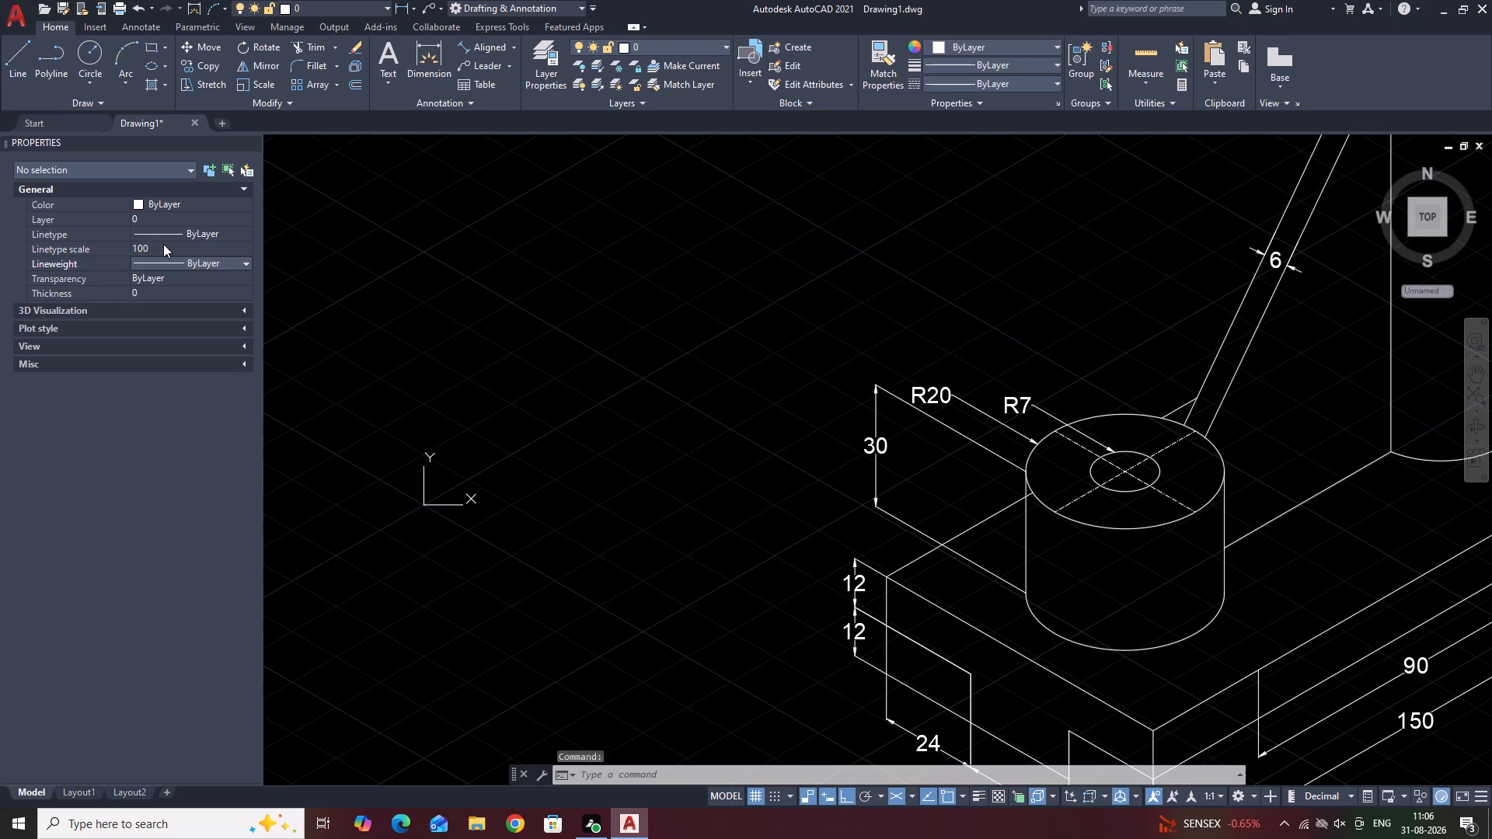
Set the linetype scale of the boss's two crossing centre lines to 10 and close their properties.
left_click(1160, 453)
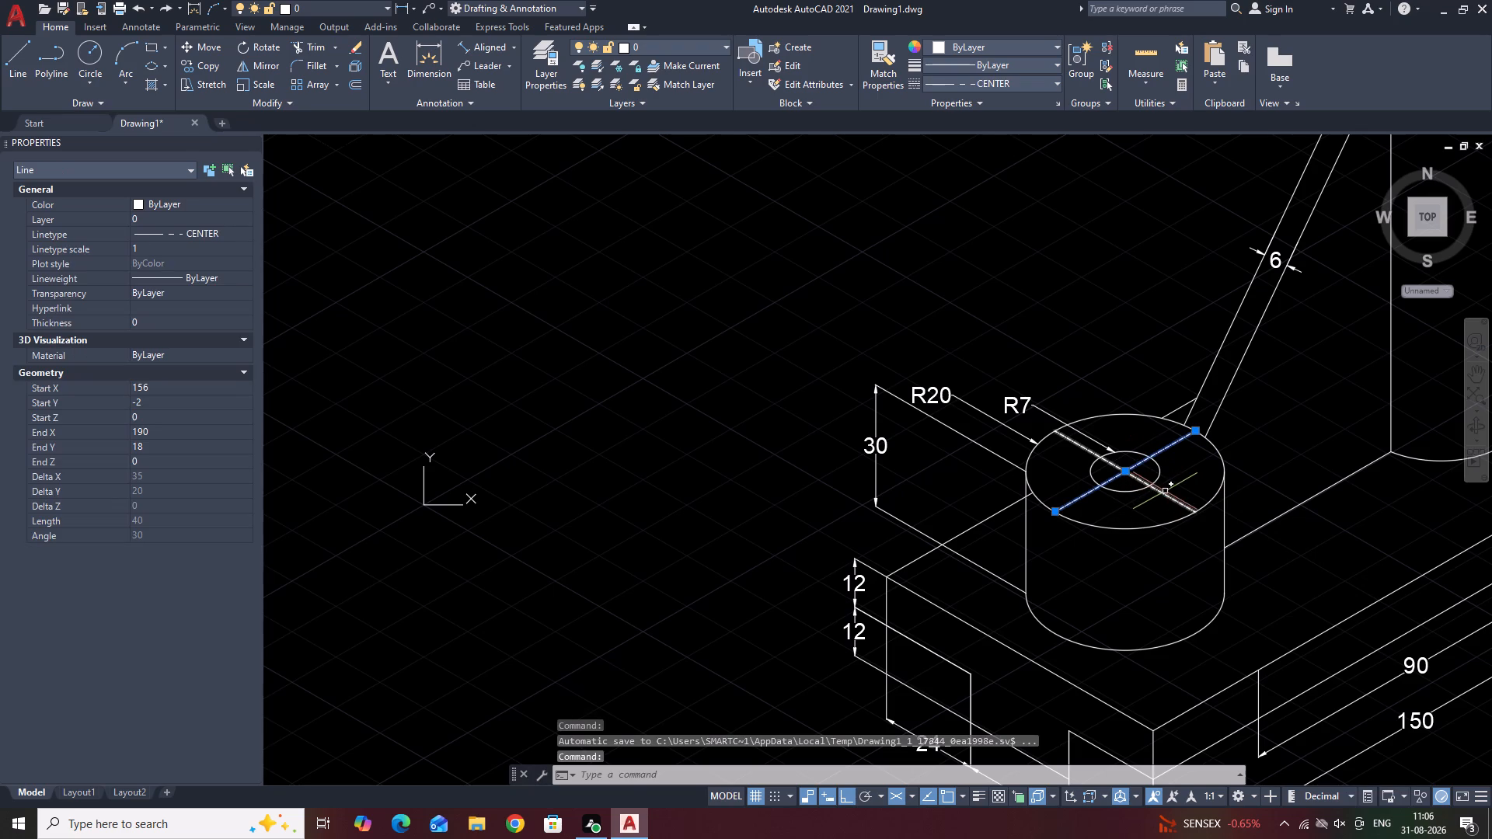
left_click(1163, 491)
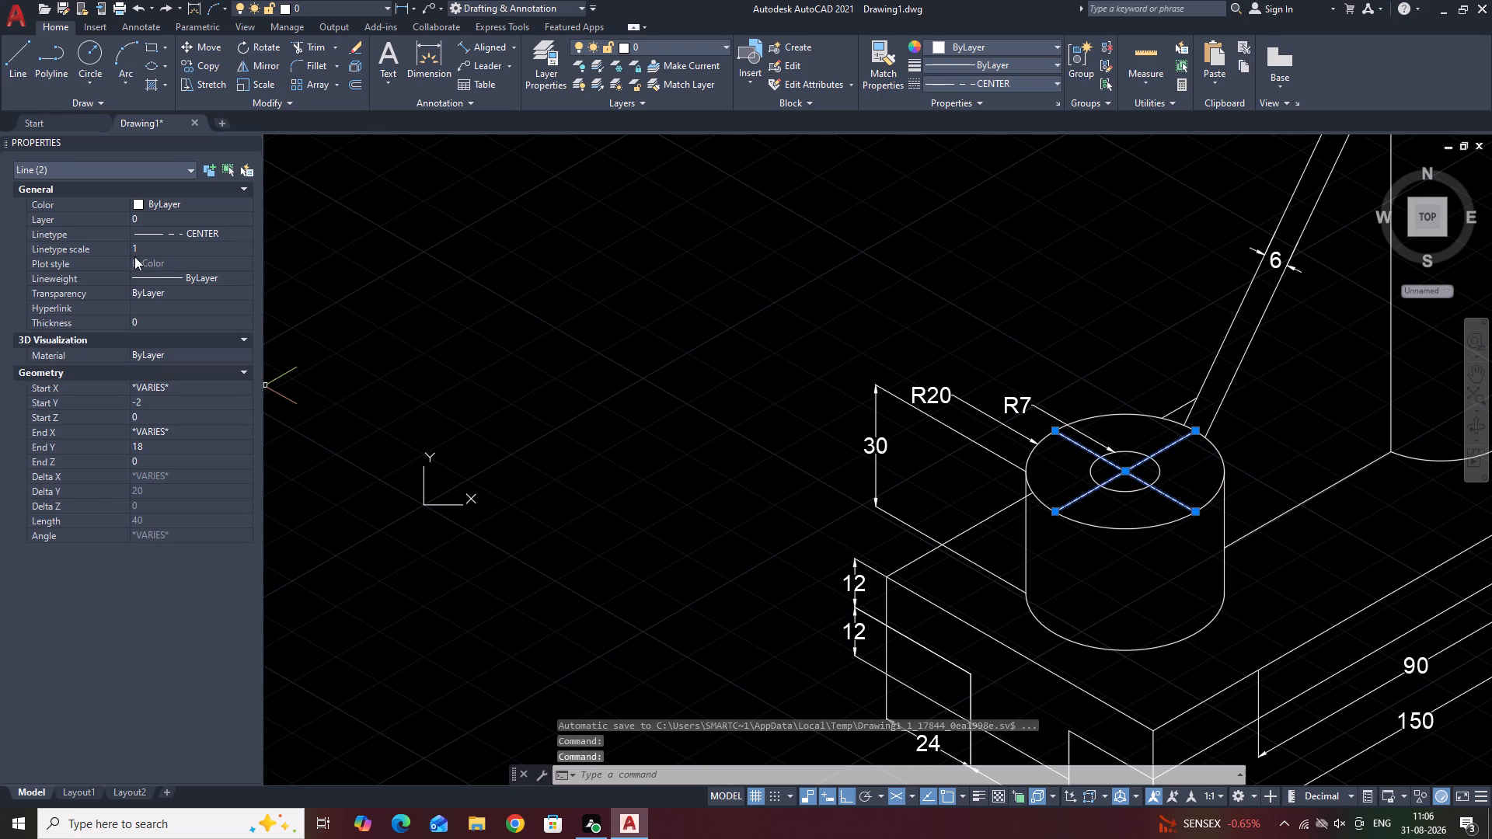
left_click(151, 245)
type("10")
key("Return")
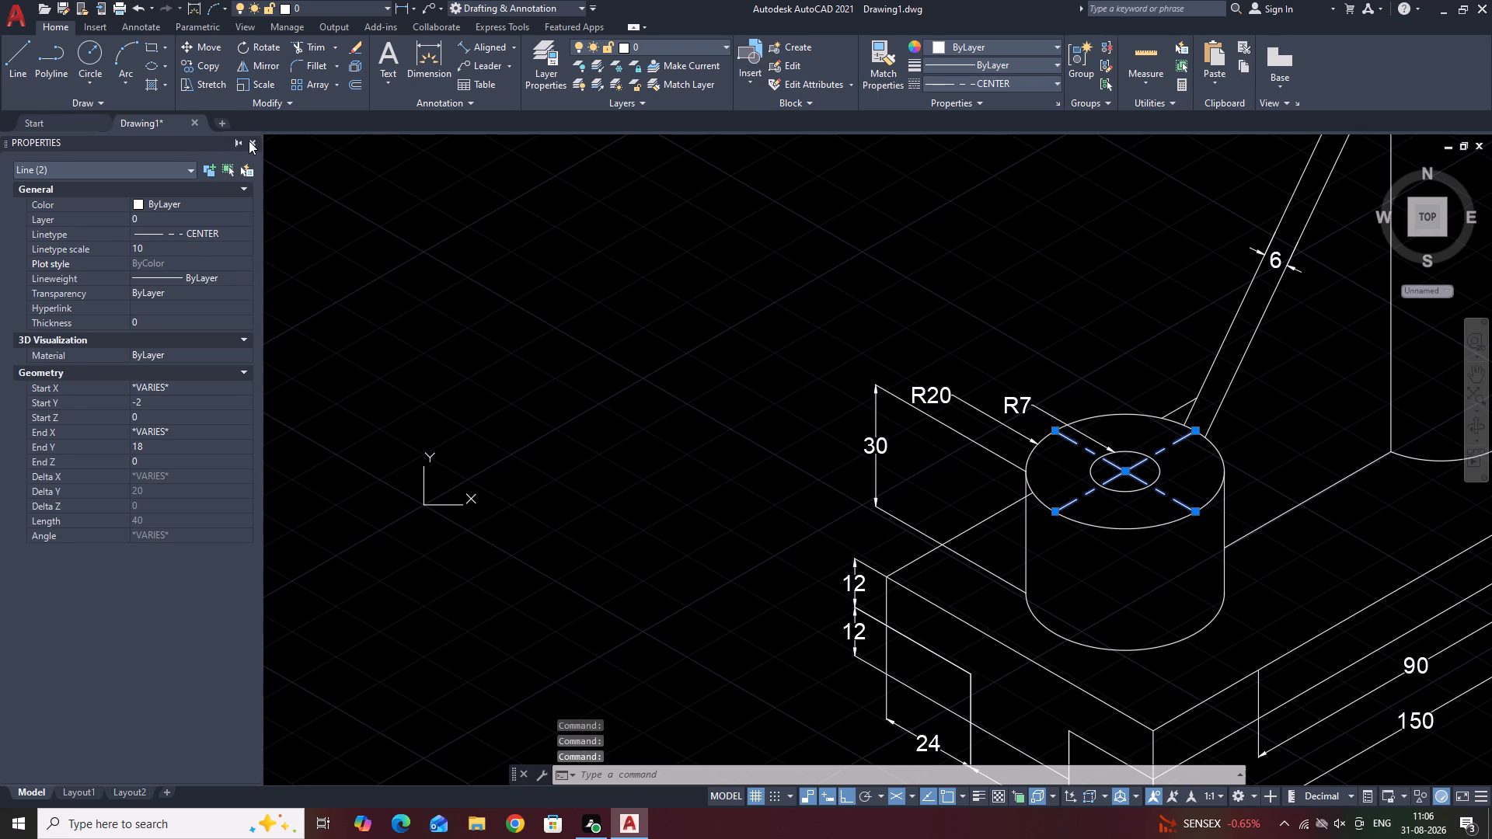
left_click(249, 141)
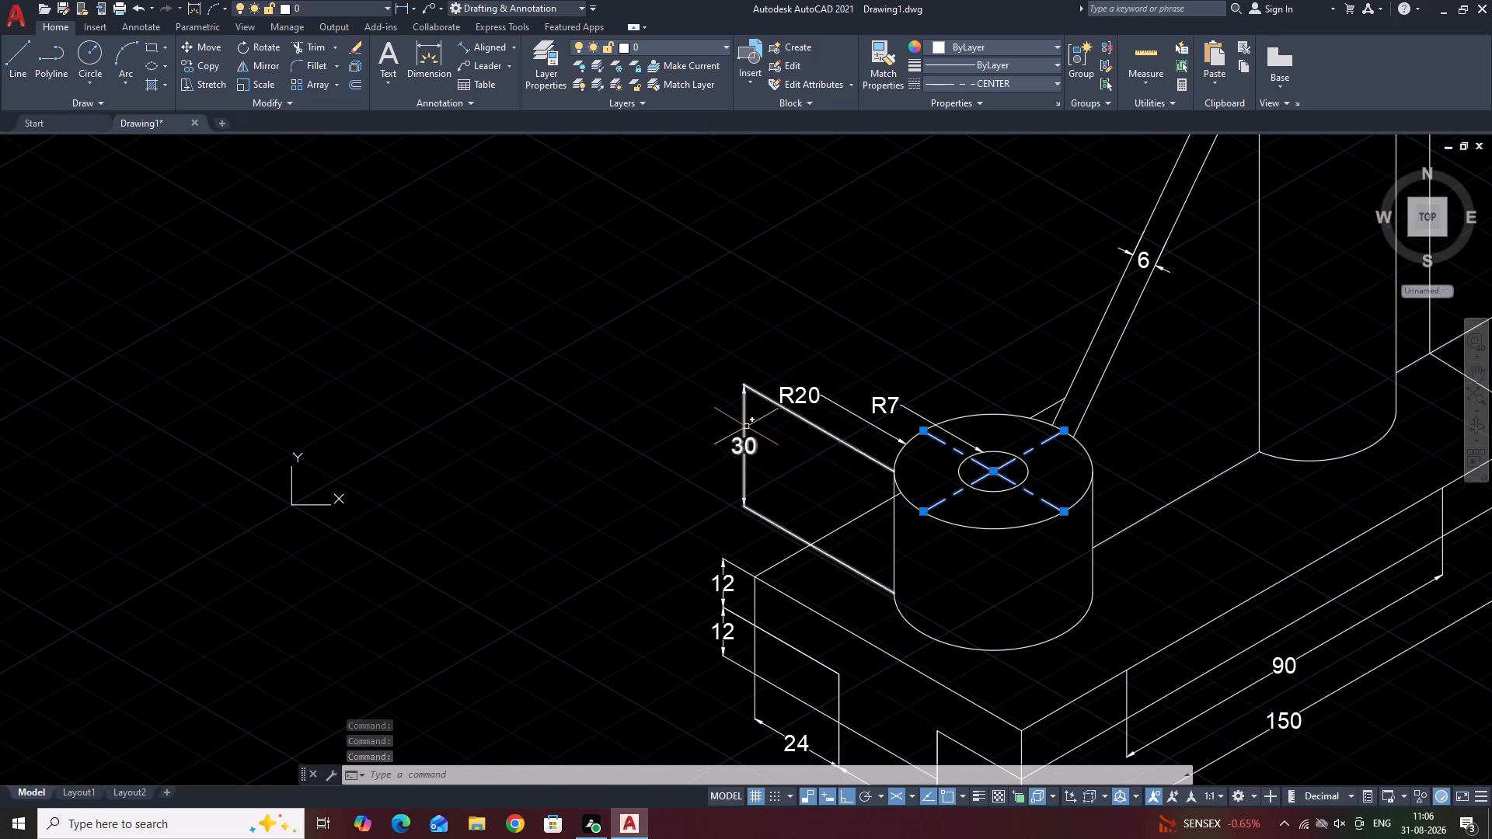
key("Escape")
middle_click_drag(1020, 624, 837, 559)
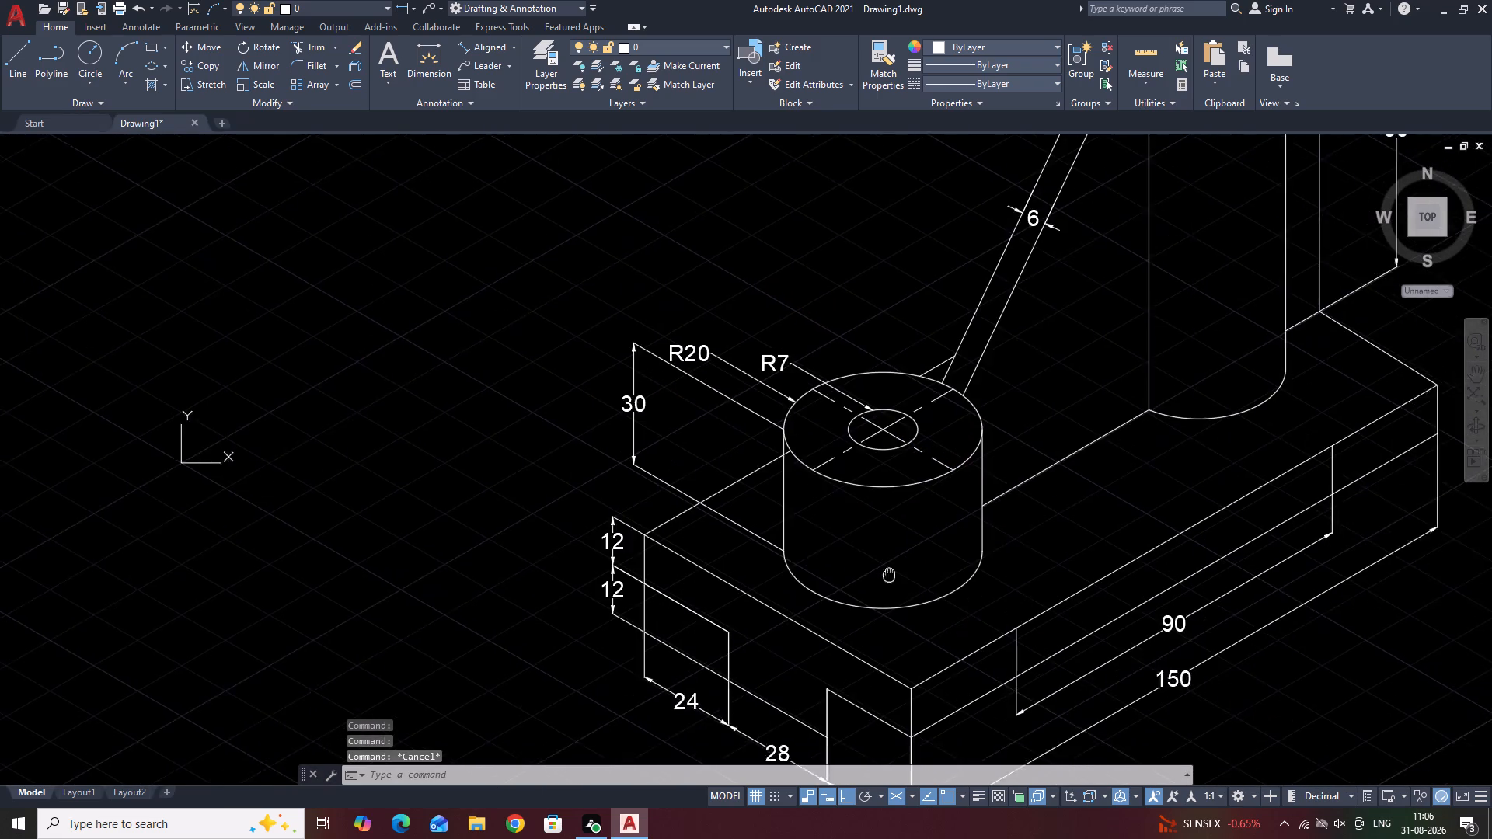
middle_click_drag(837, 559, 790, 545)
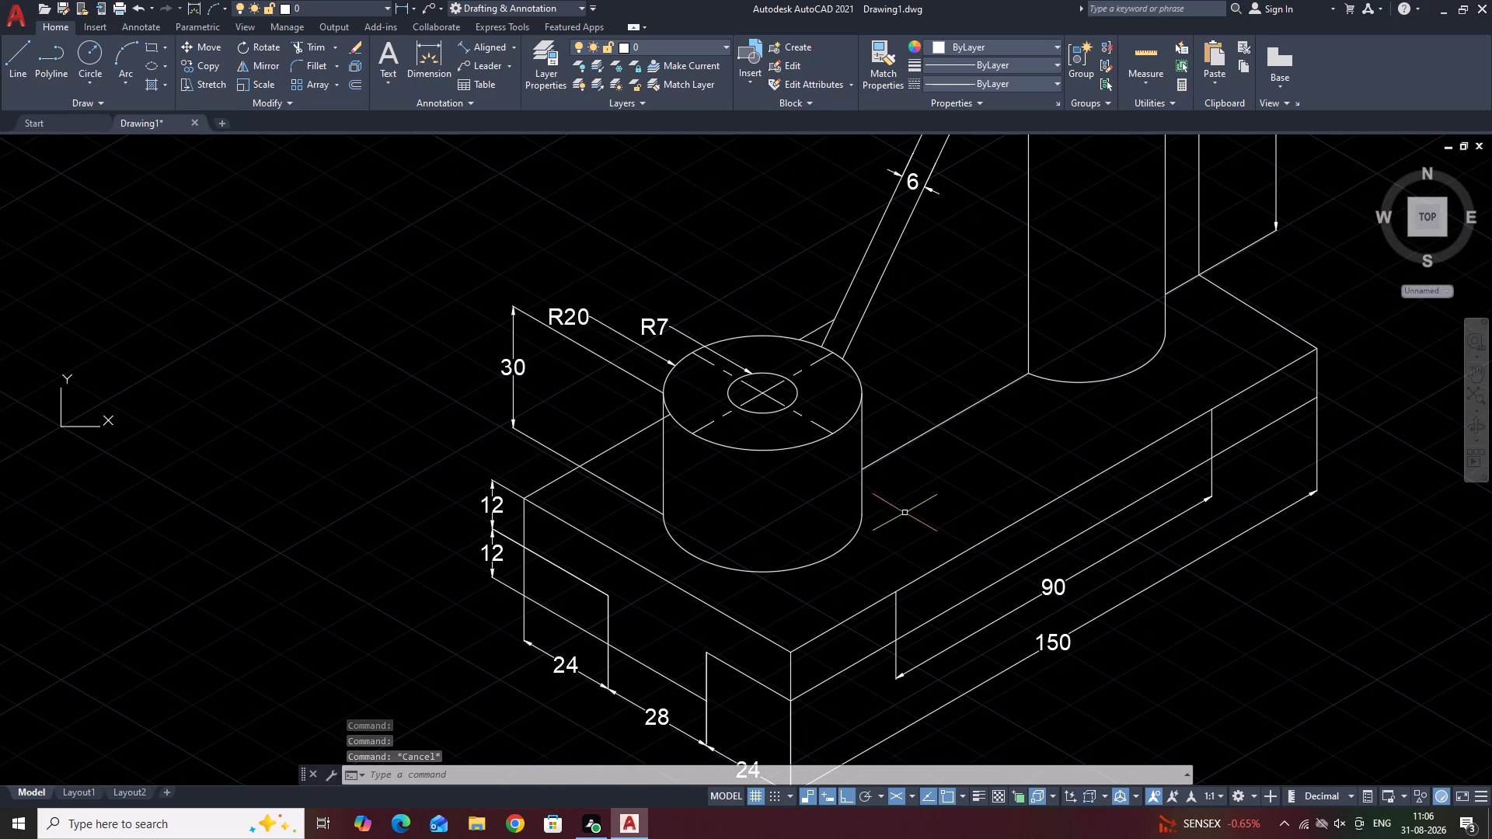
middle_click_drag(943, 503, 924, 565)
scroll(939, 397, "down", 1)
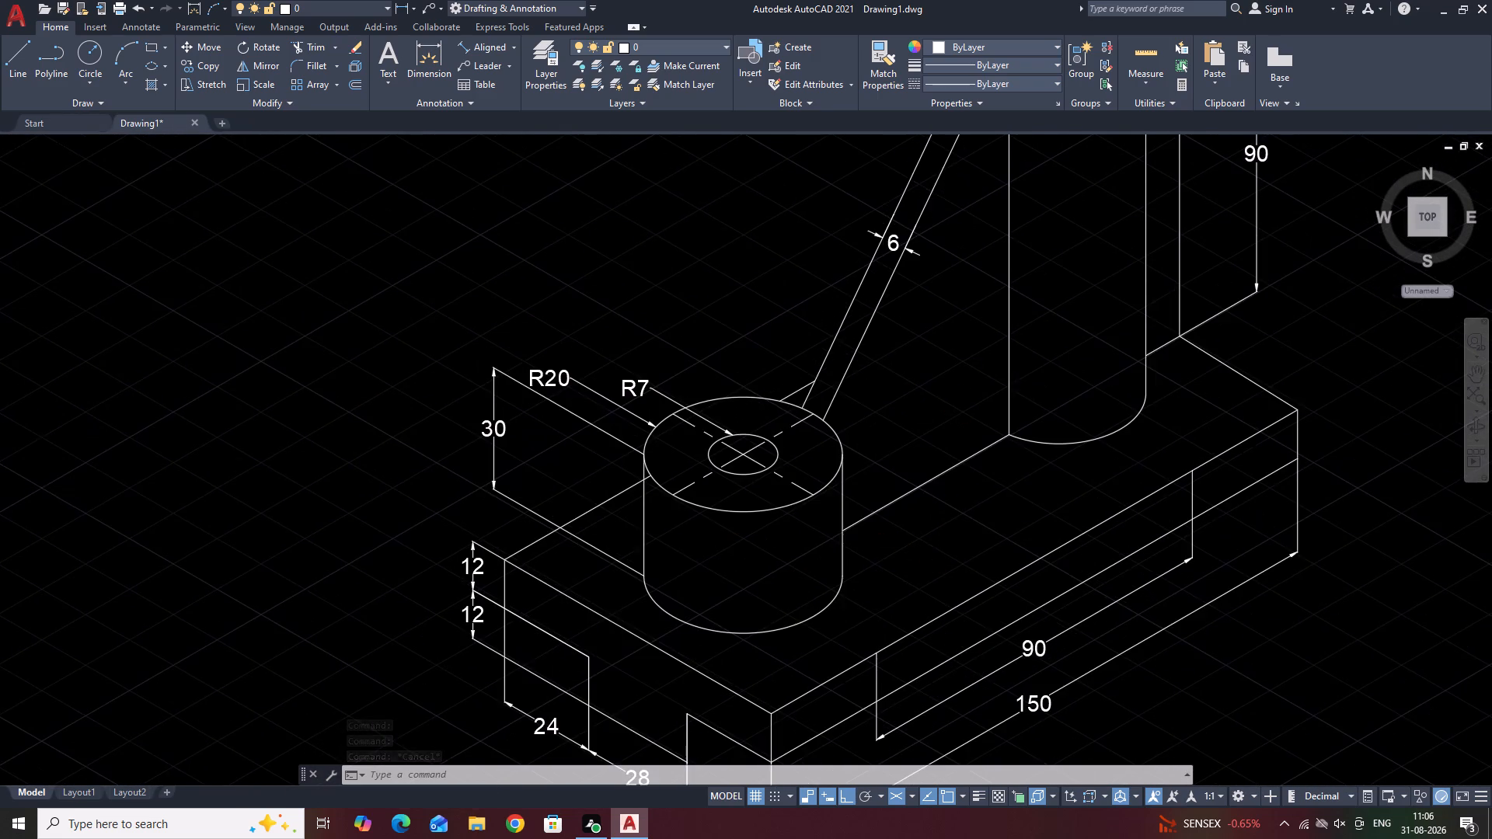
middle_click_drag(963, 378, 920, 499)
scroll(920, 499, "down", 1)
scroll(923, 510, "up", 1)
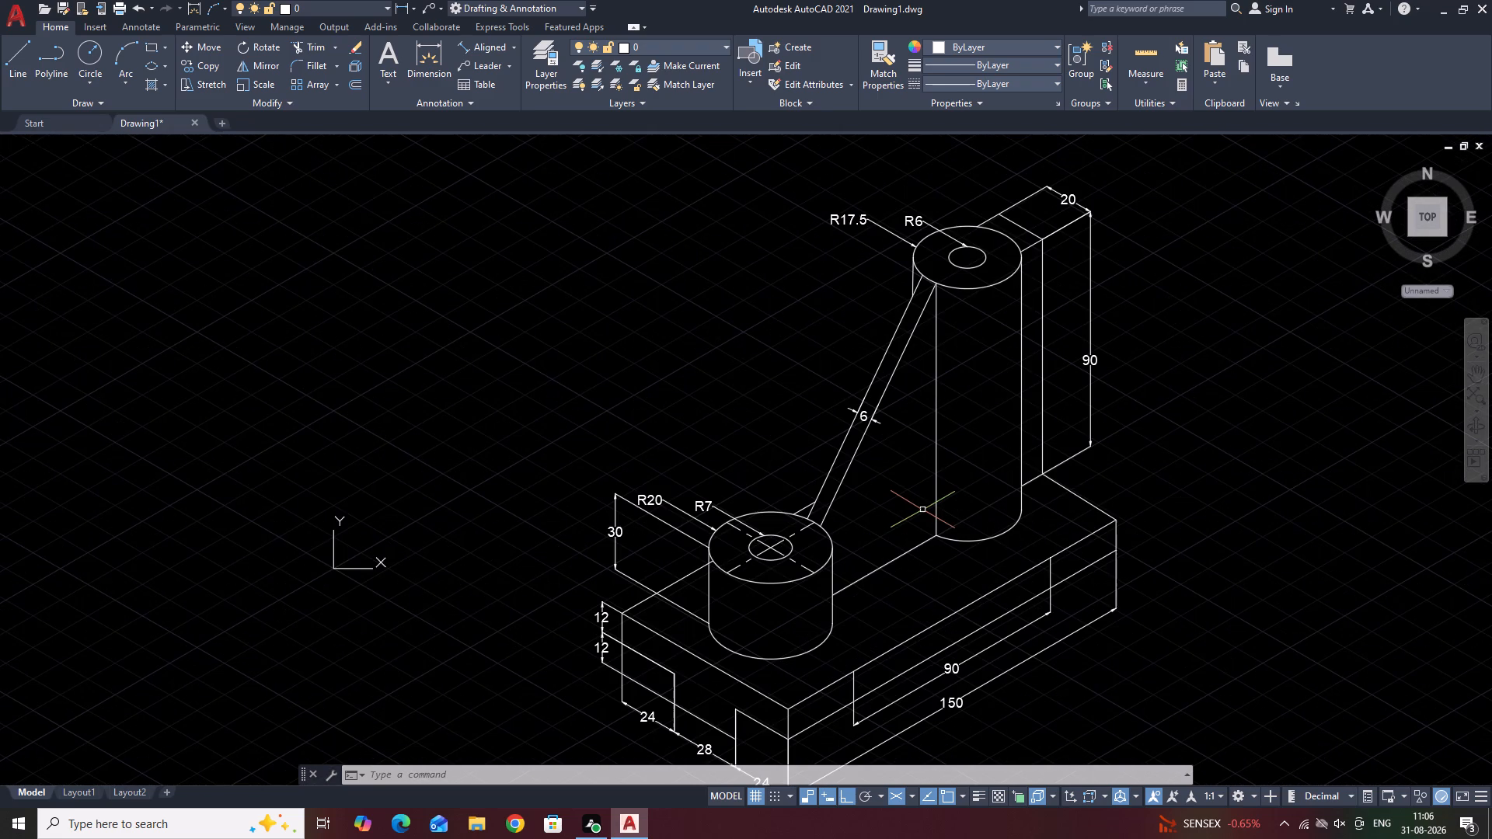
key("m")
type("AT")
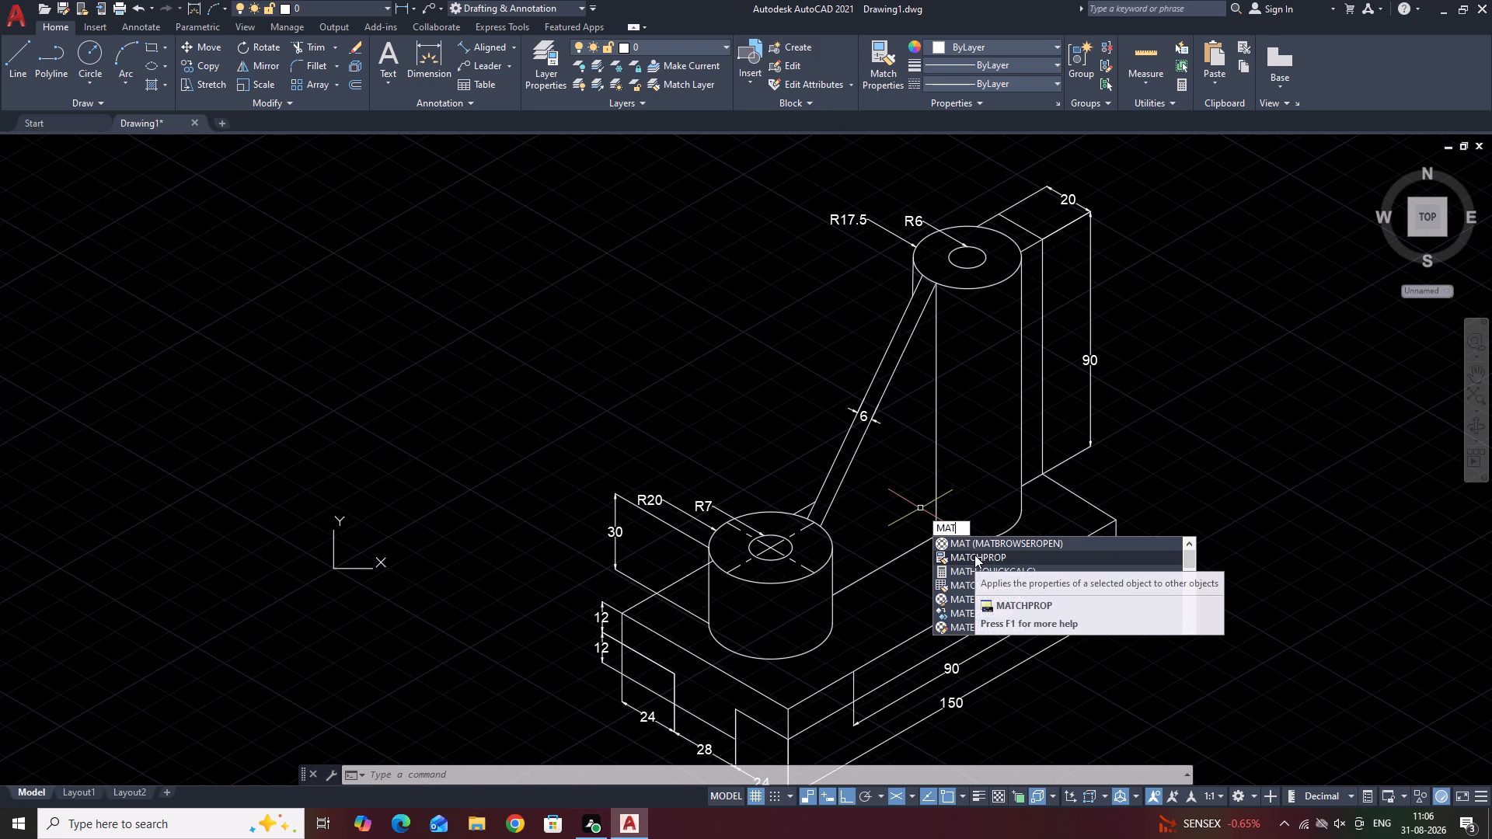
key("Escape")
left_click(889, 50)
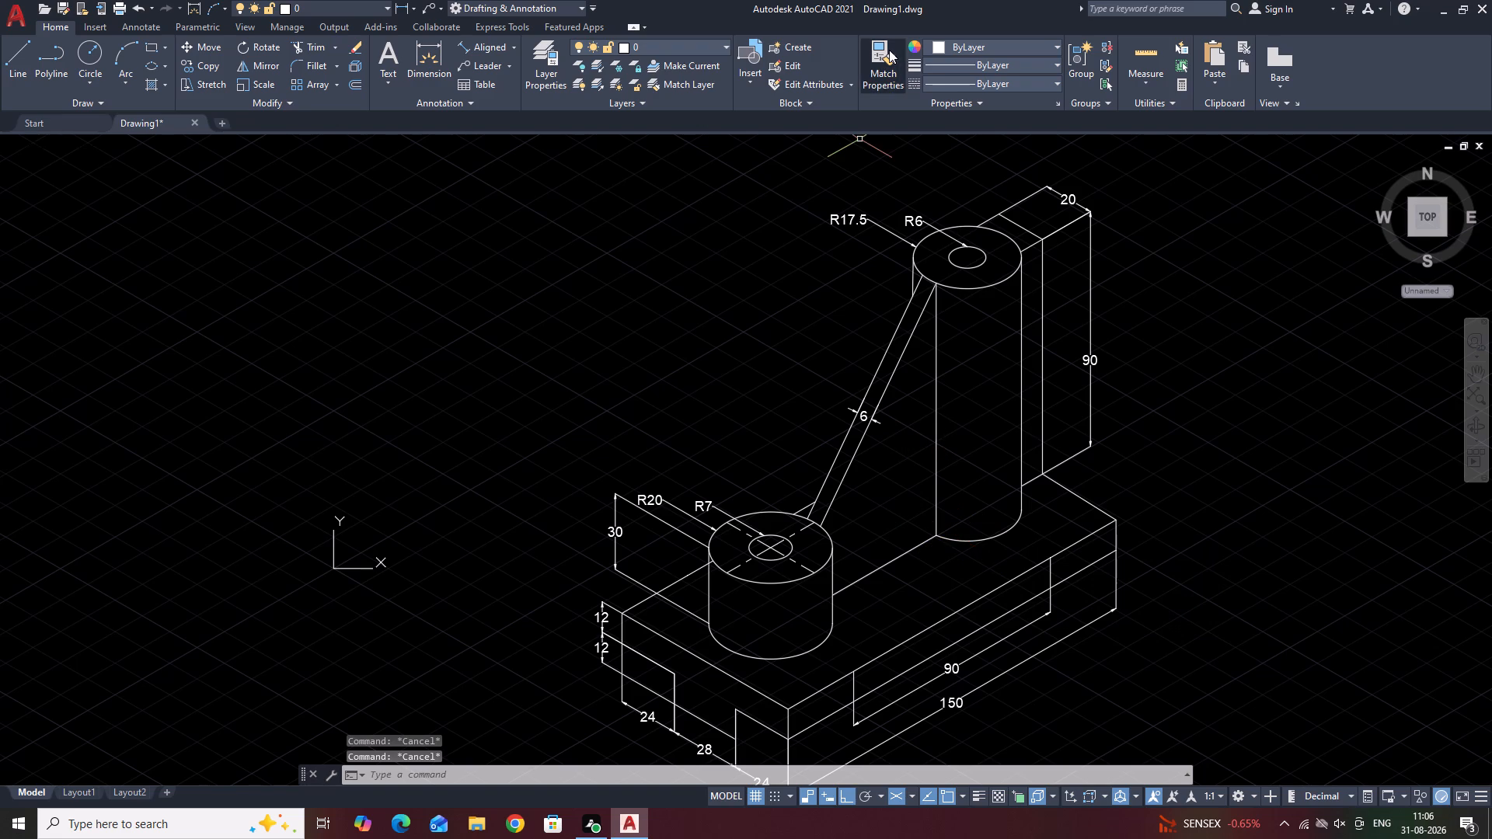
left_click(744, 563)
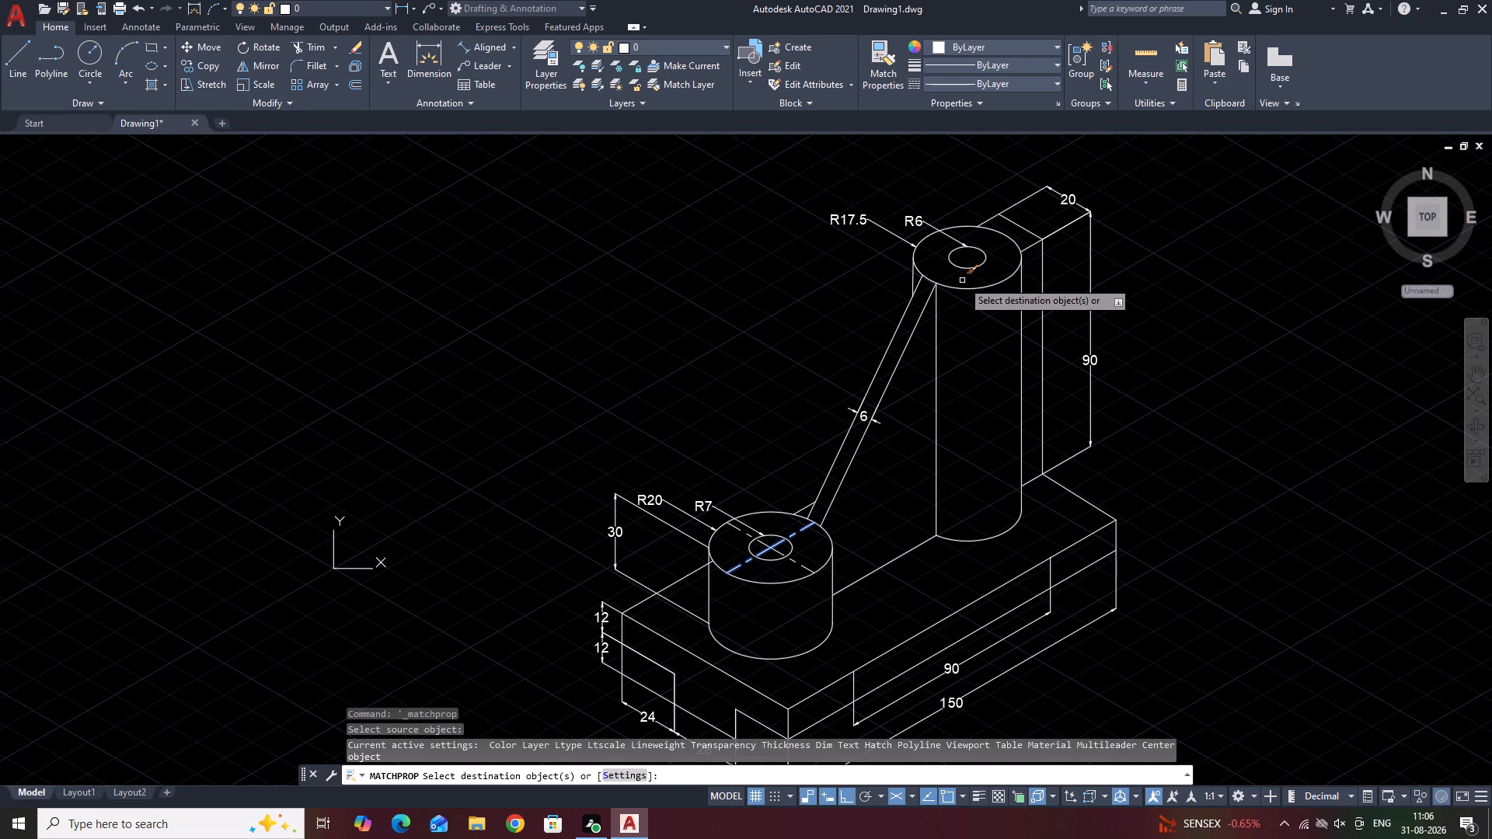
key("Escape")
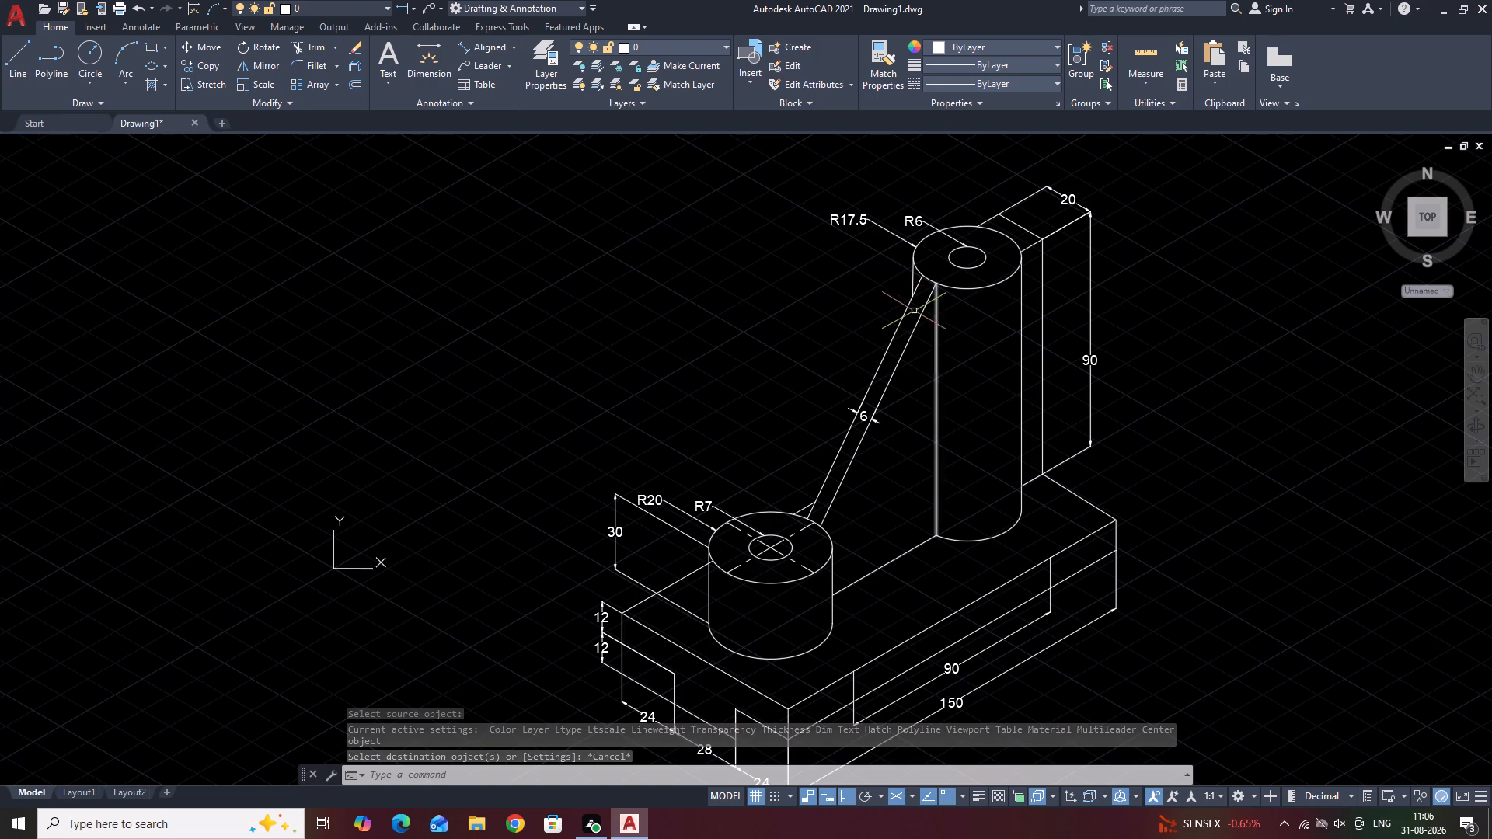
Draw a line at 30° from the centre of the tall cylinder's R6 hole past the outer top ellipse.
left_click(7, 57)
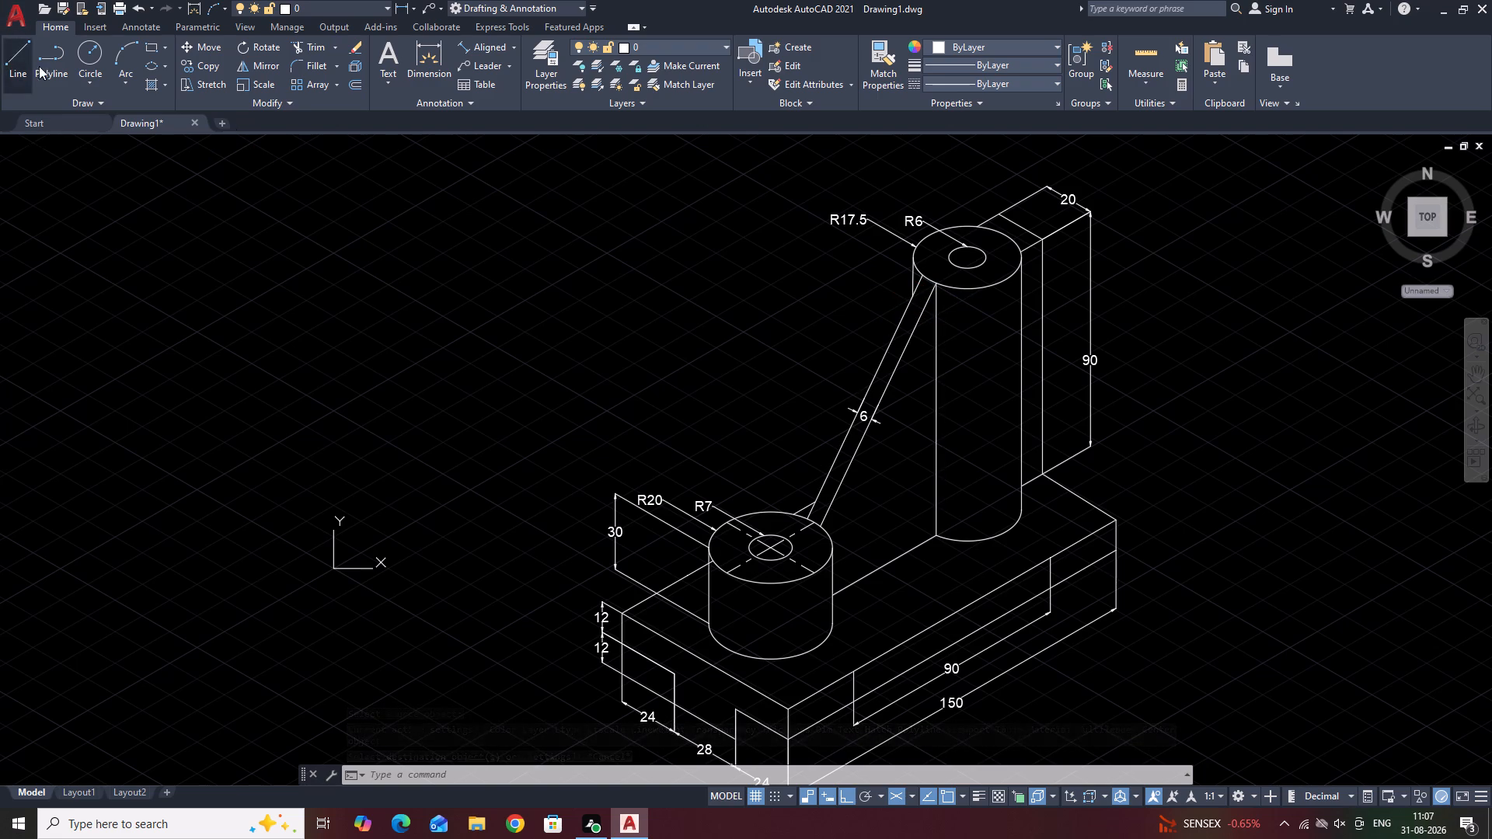
middle_click_drag(998, 328, 964, 475)
scroll(961, 477, "up", 2)
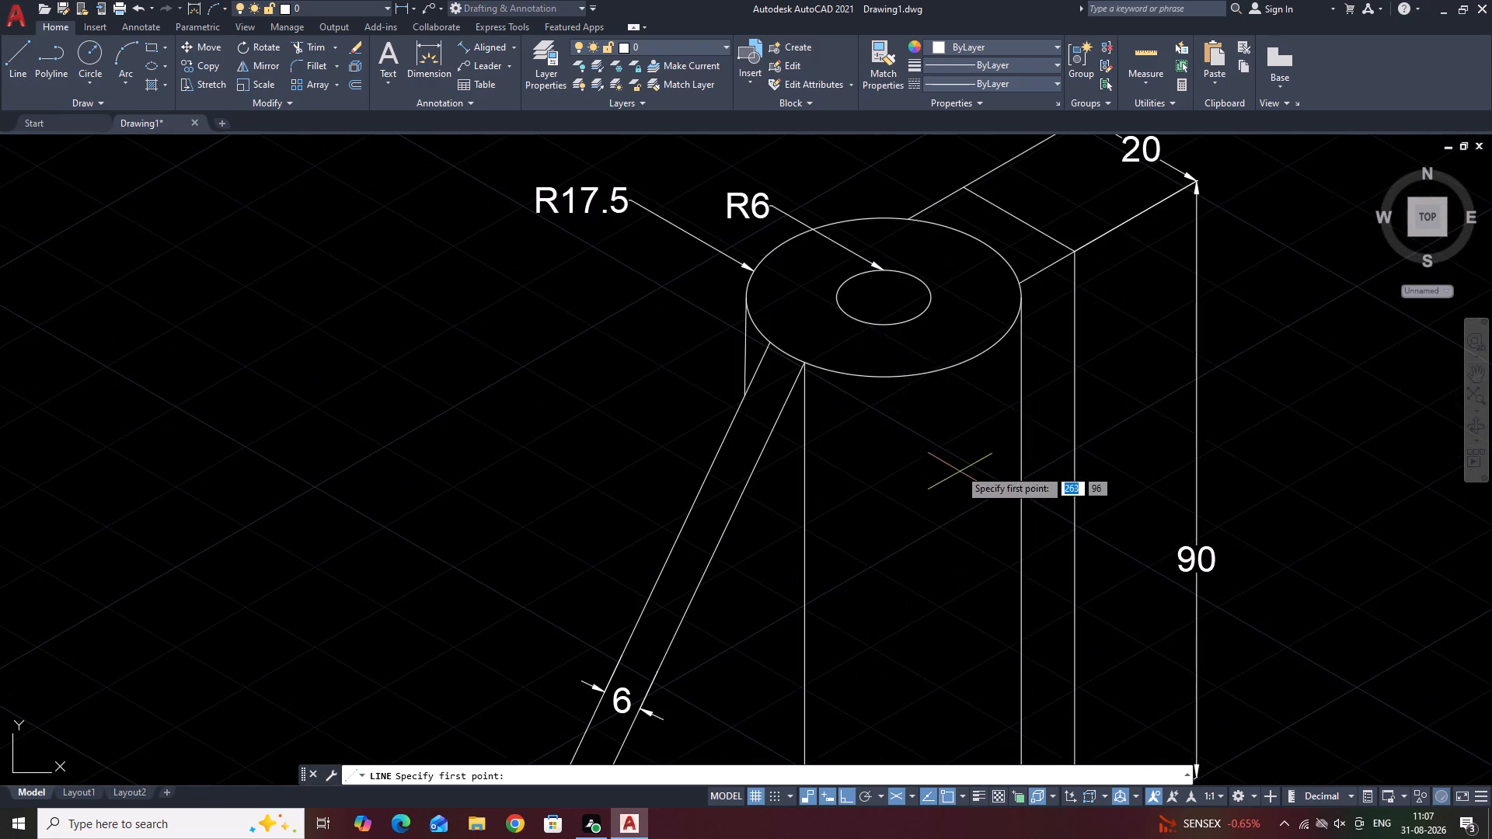
left_click(883, 299)
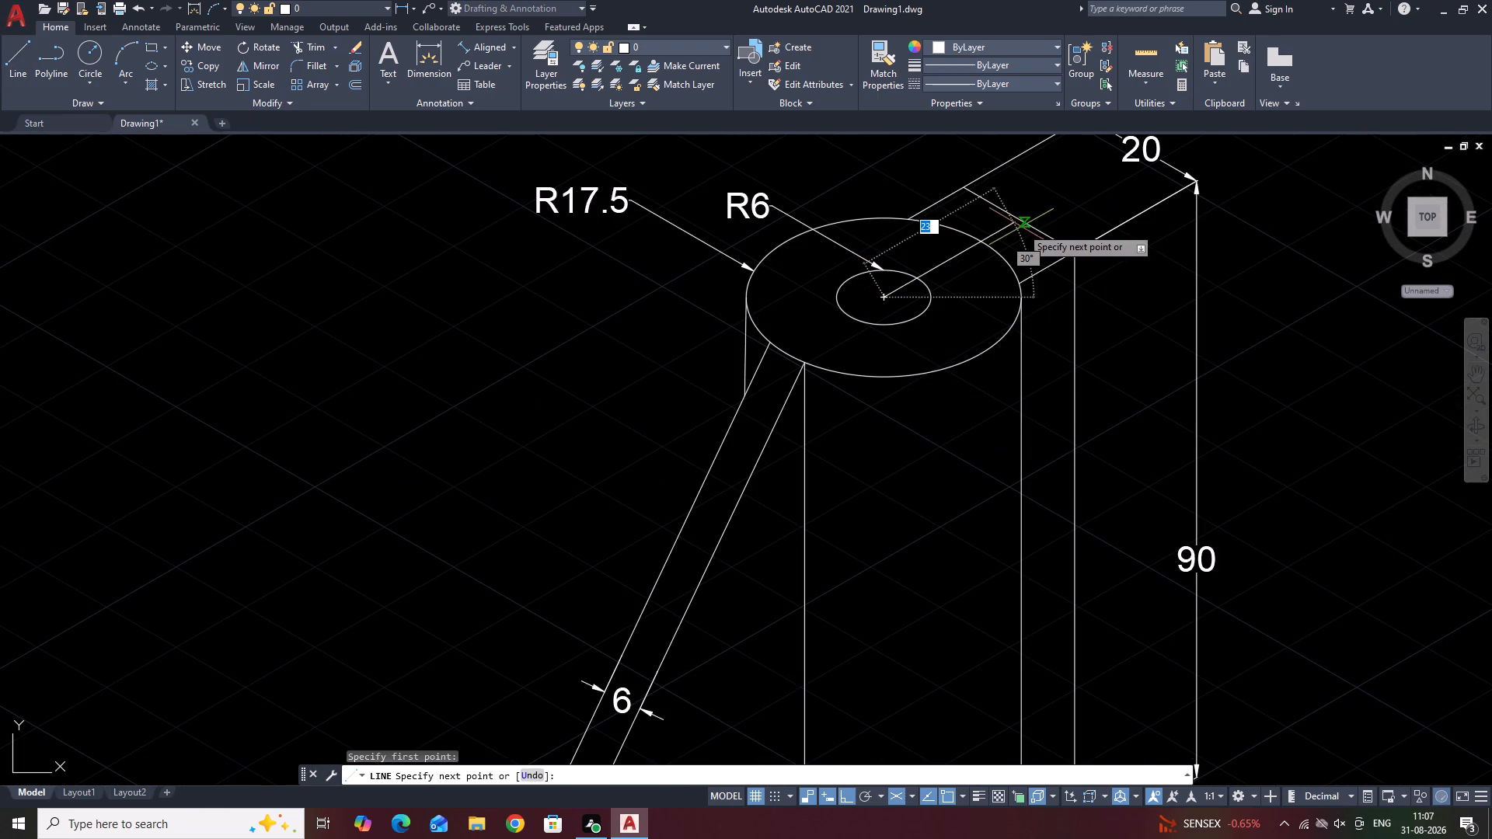
left_click(1000, 233)
key("space")
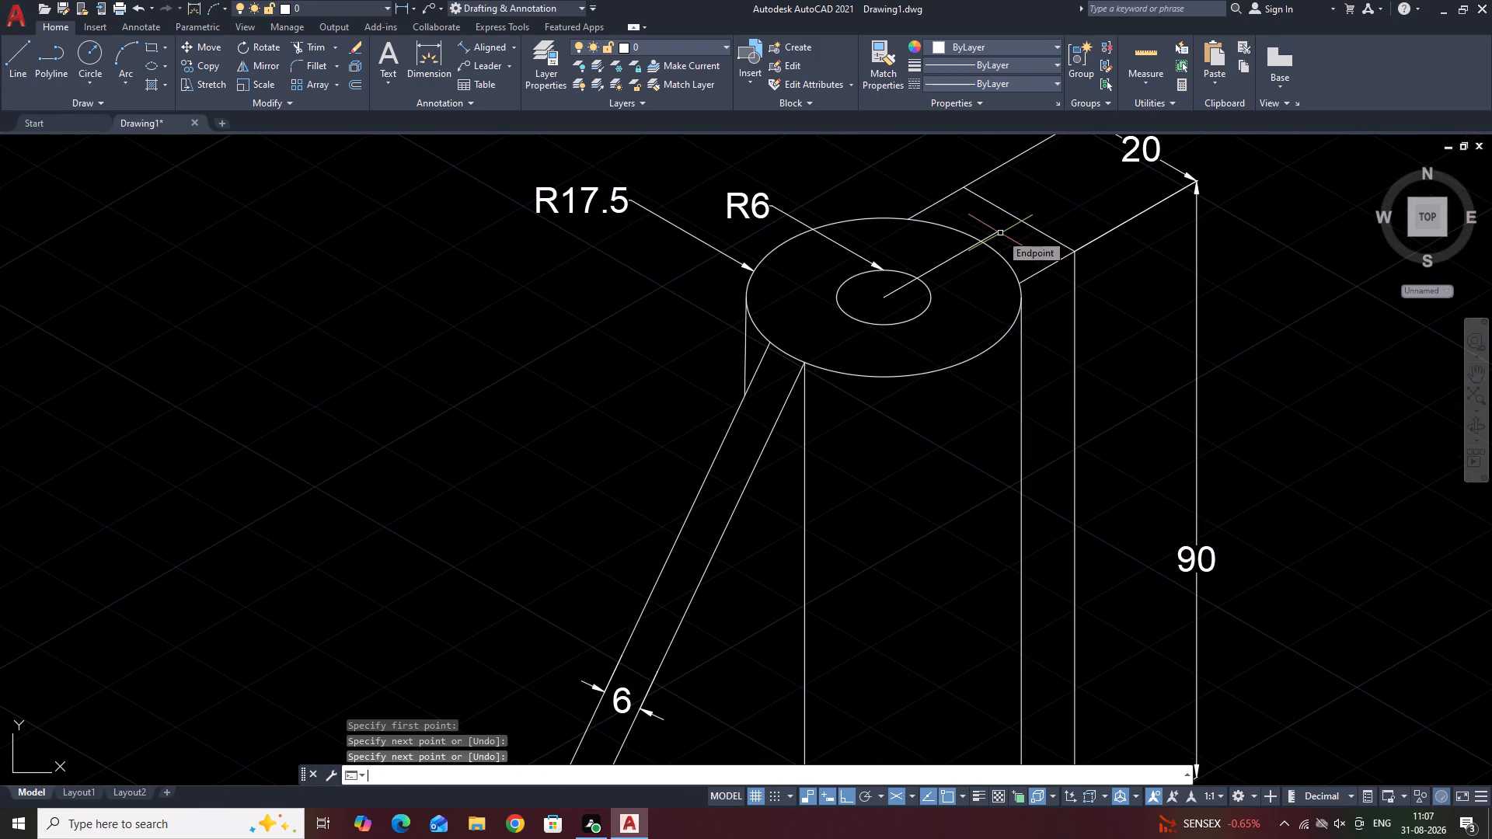
key("e")
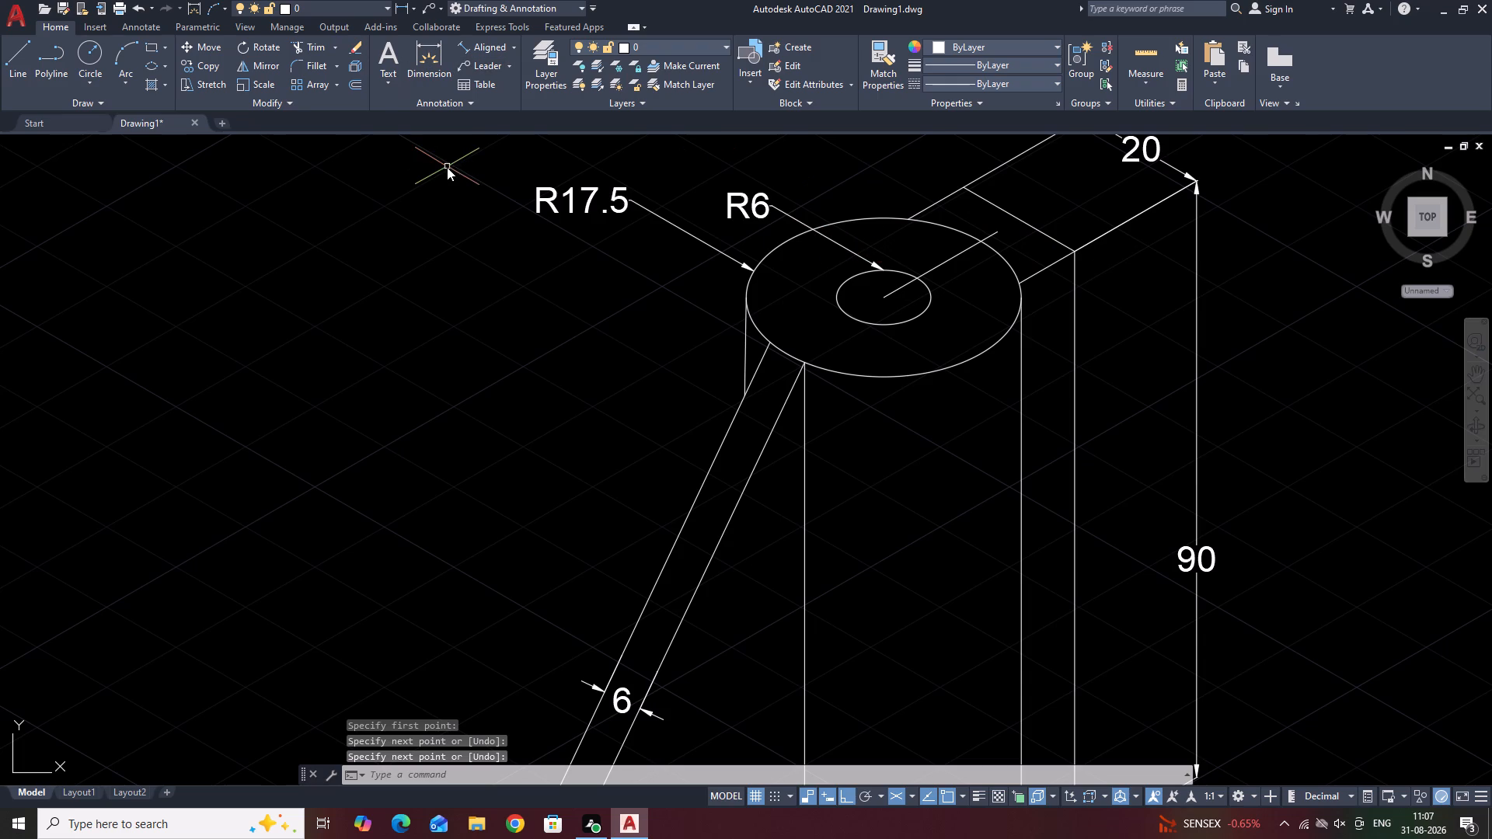
Extend the 30° line through the R6 hole to the opposite side of the outer top ellipse and trim its overhang at the ellipse.
type("XT")
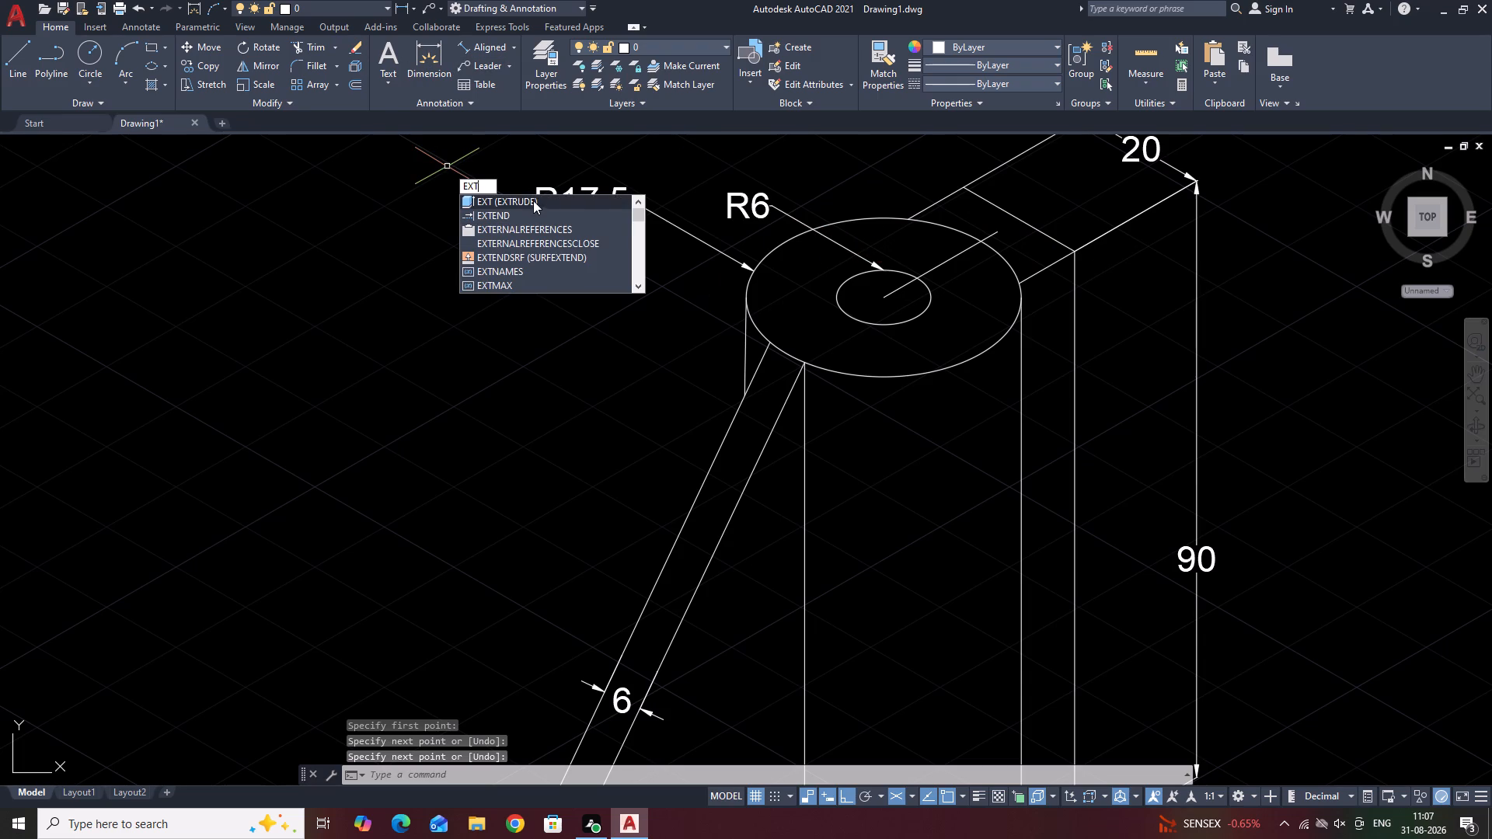
left_click(532, 211)
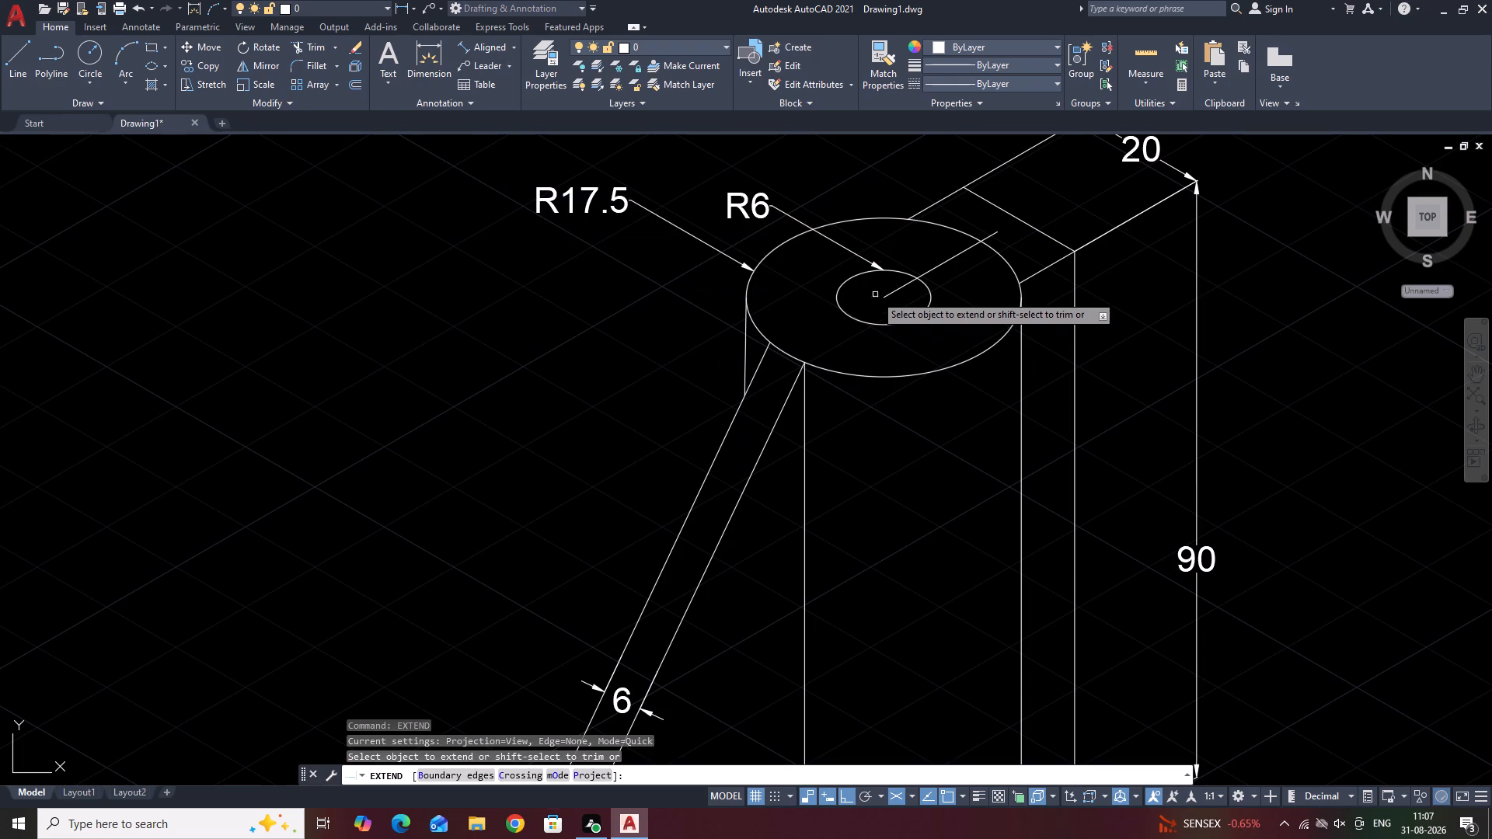
left_click(888, 294)
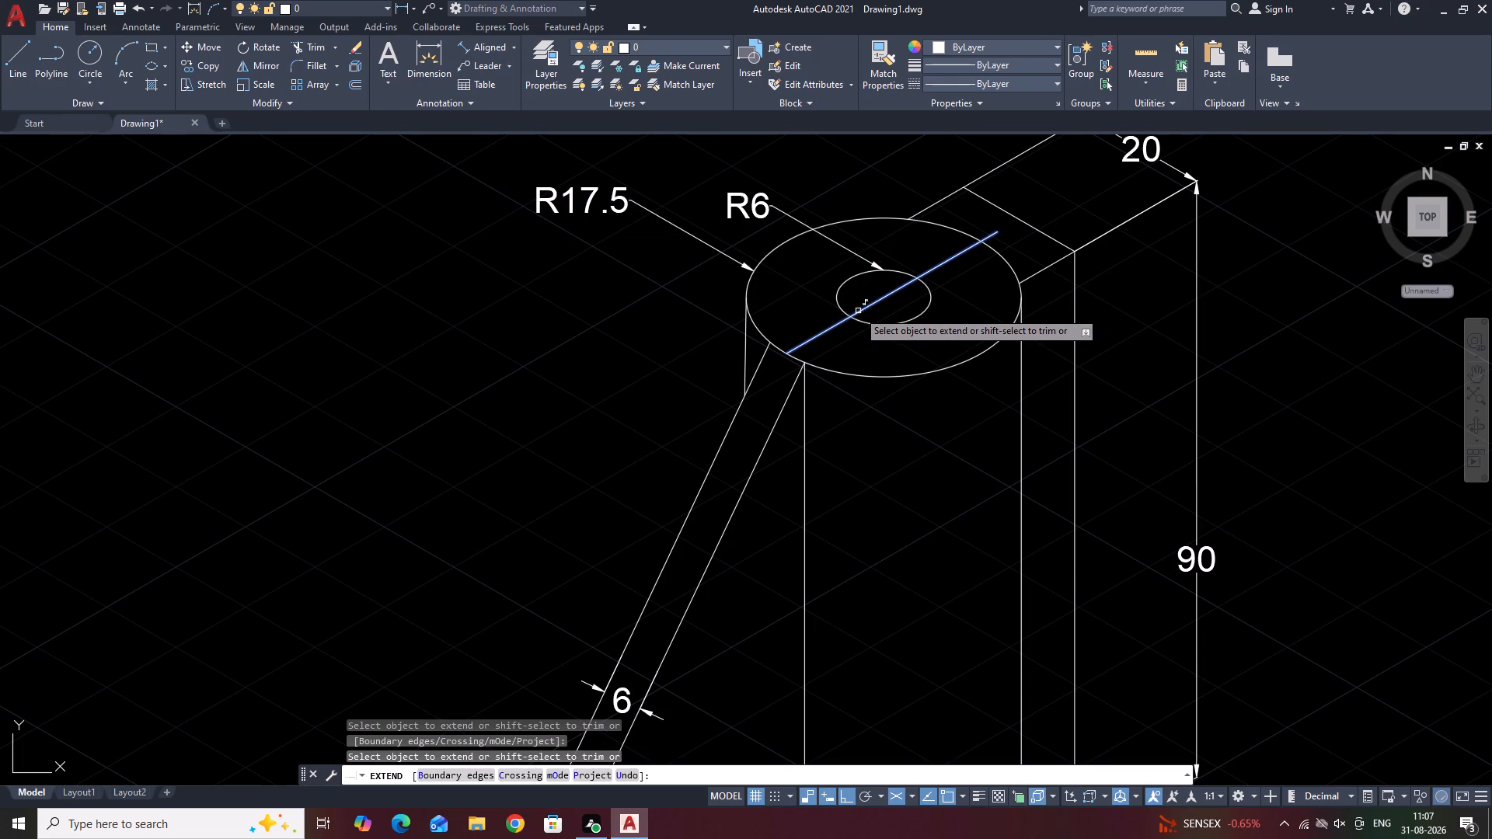
left_click(862, 311)
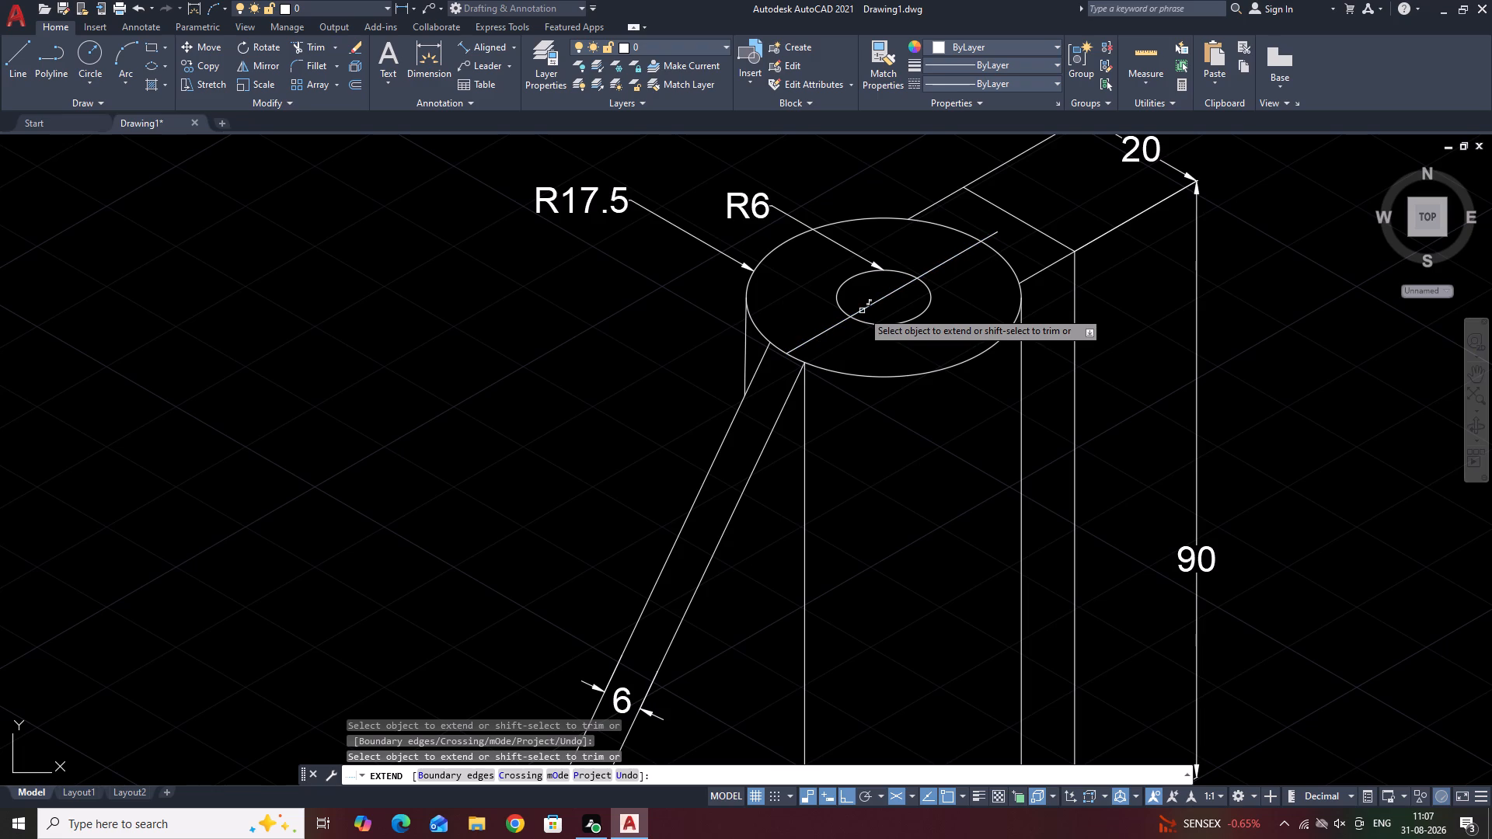
scroll(1000, 232, "up", 2)
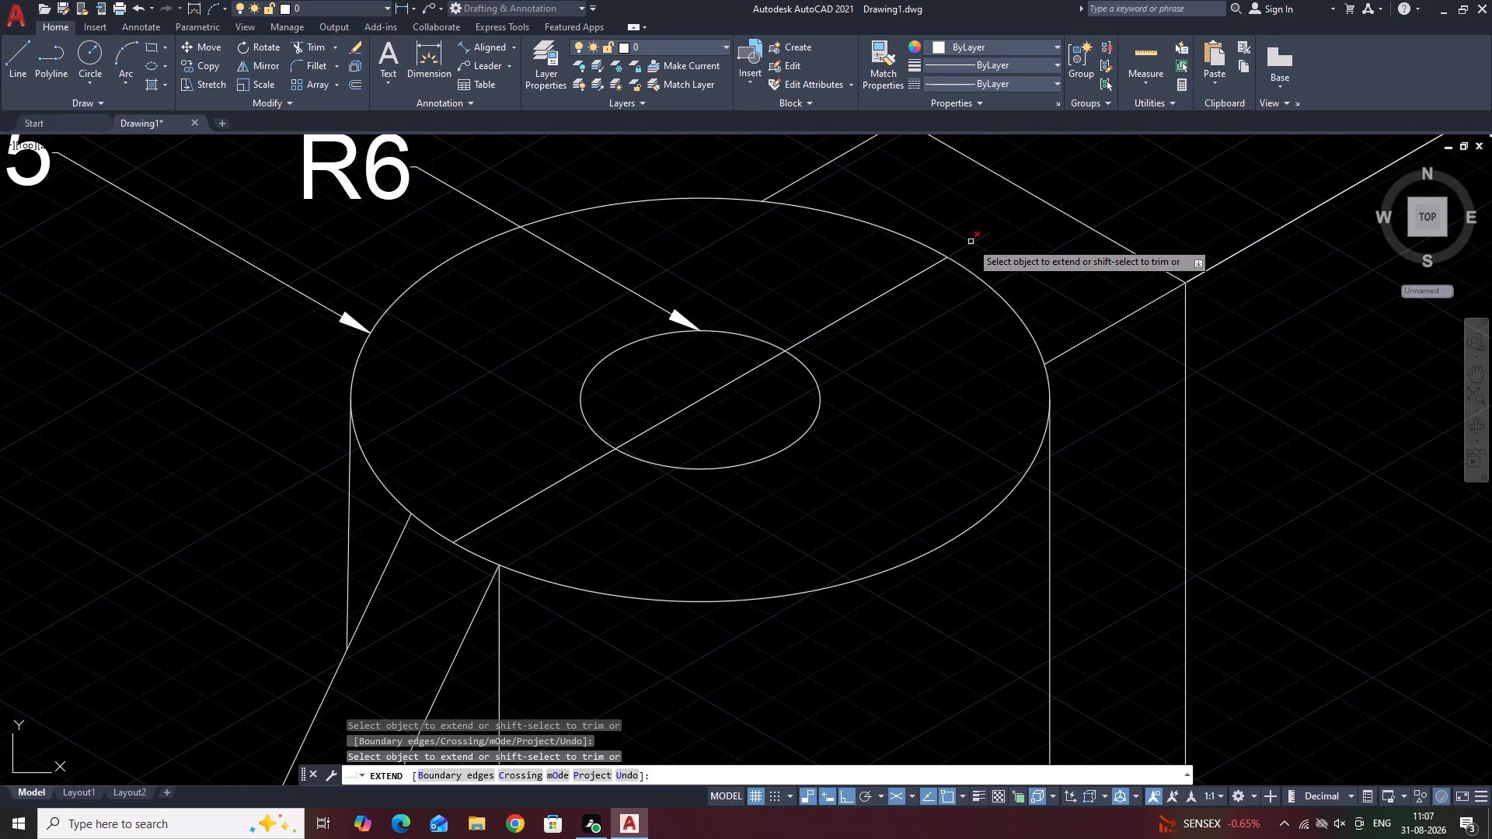
left_click(971, 242, "shift")
scroll(971, 242, "down", 1)
key("space")
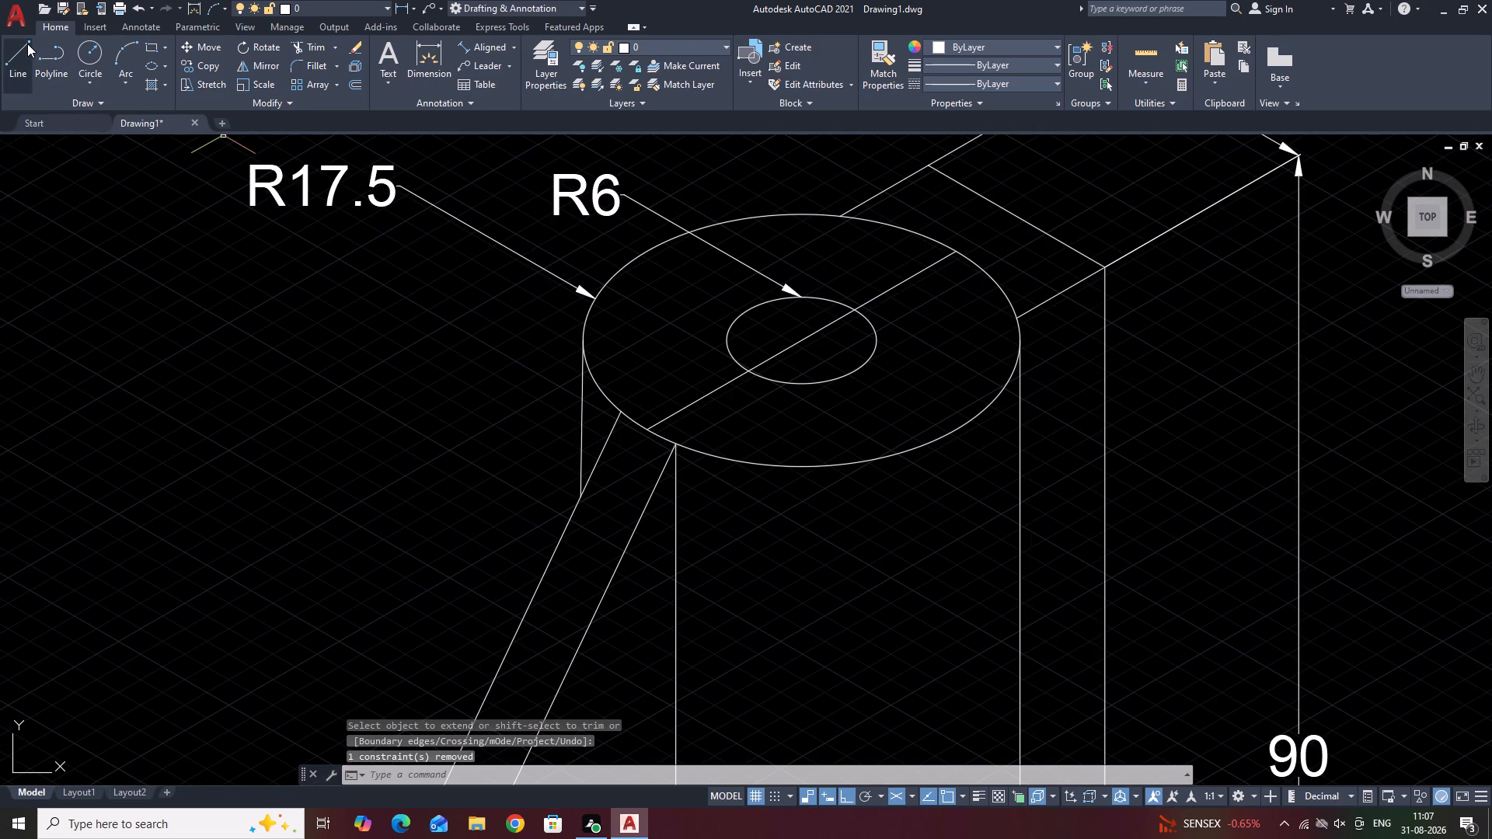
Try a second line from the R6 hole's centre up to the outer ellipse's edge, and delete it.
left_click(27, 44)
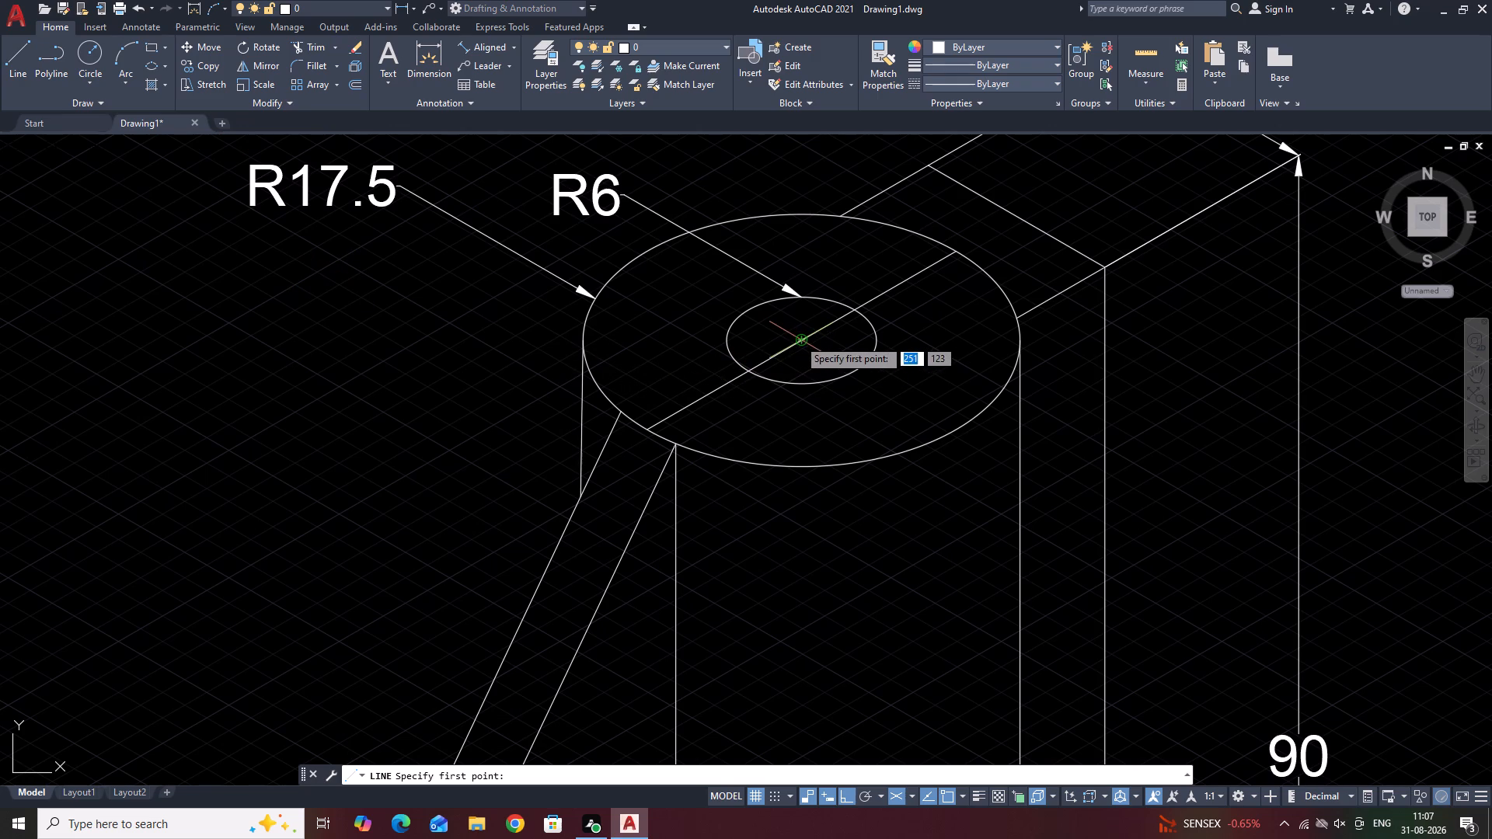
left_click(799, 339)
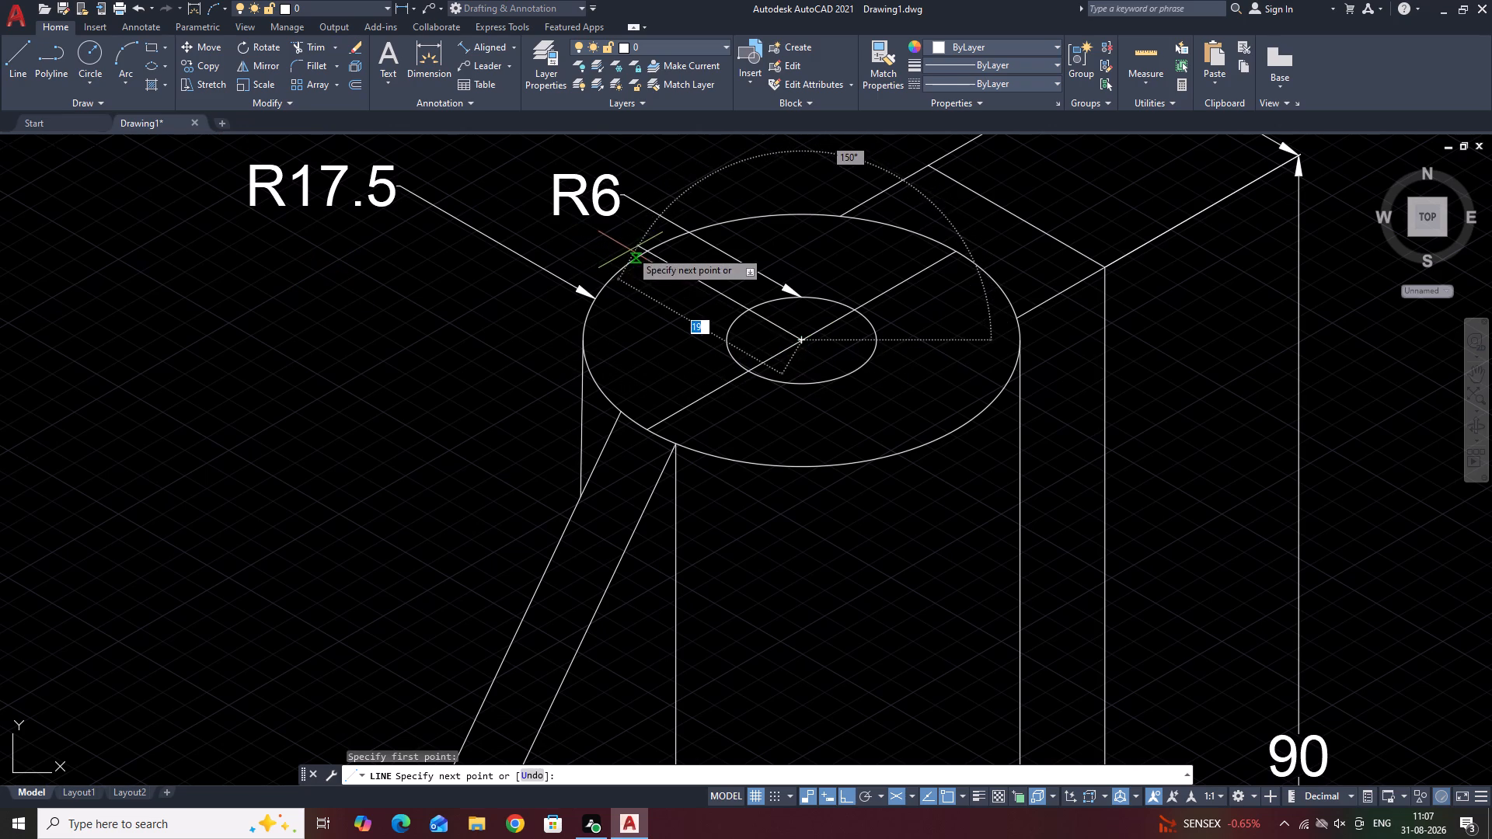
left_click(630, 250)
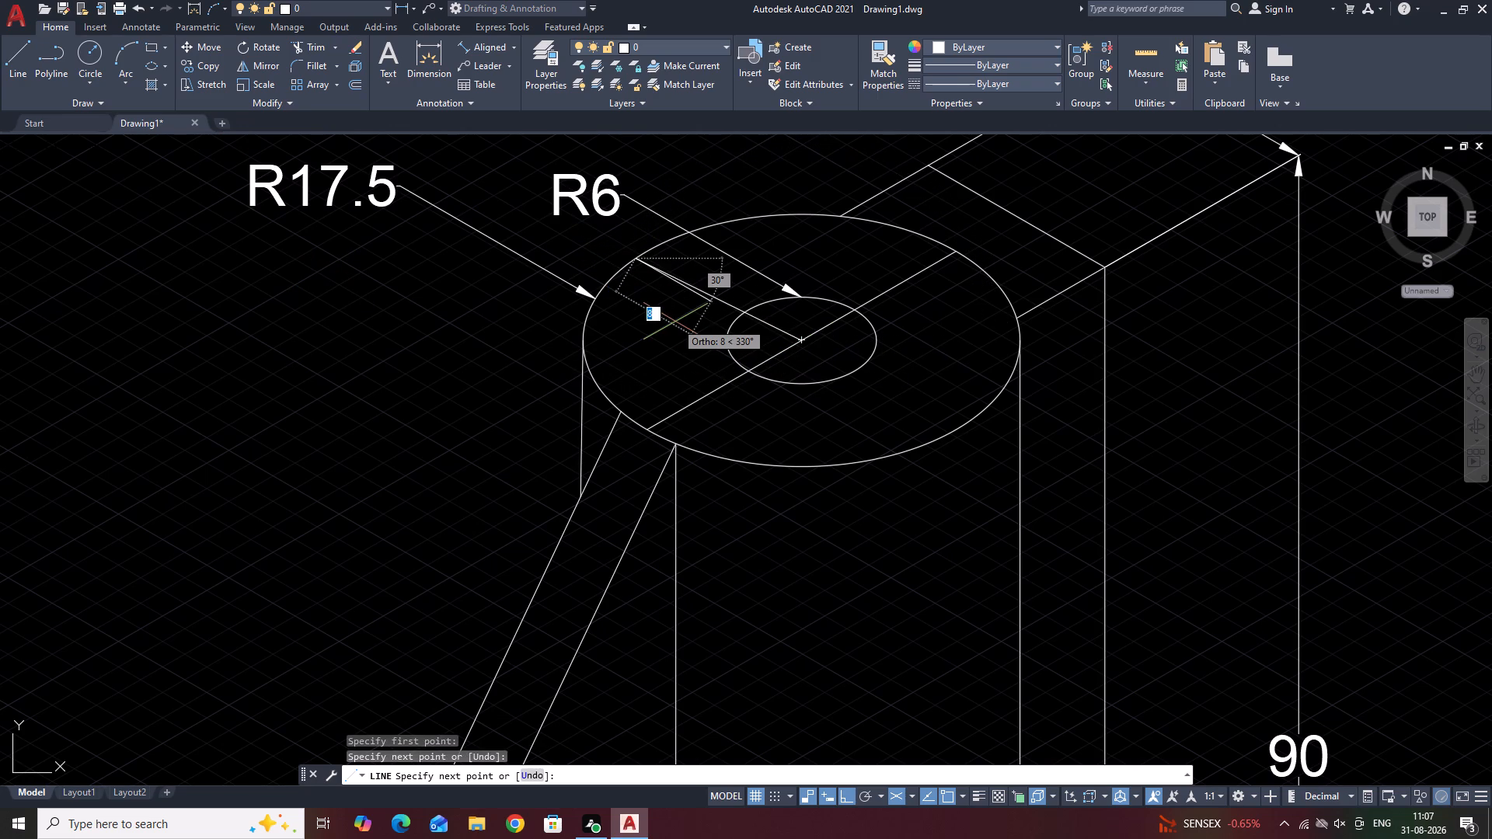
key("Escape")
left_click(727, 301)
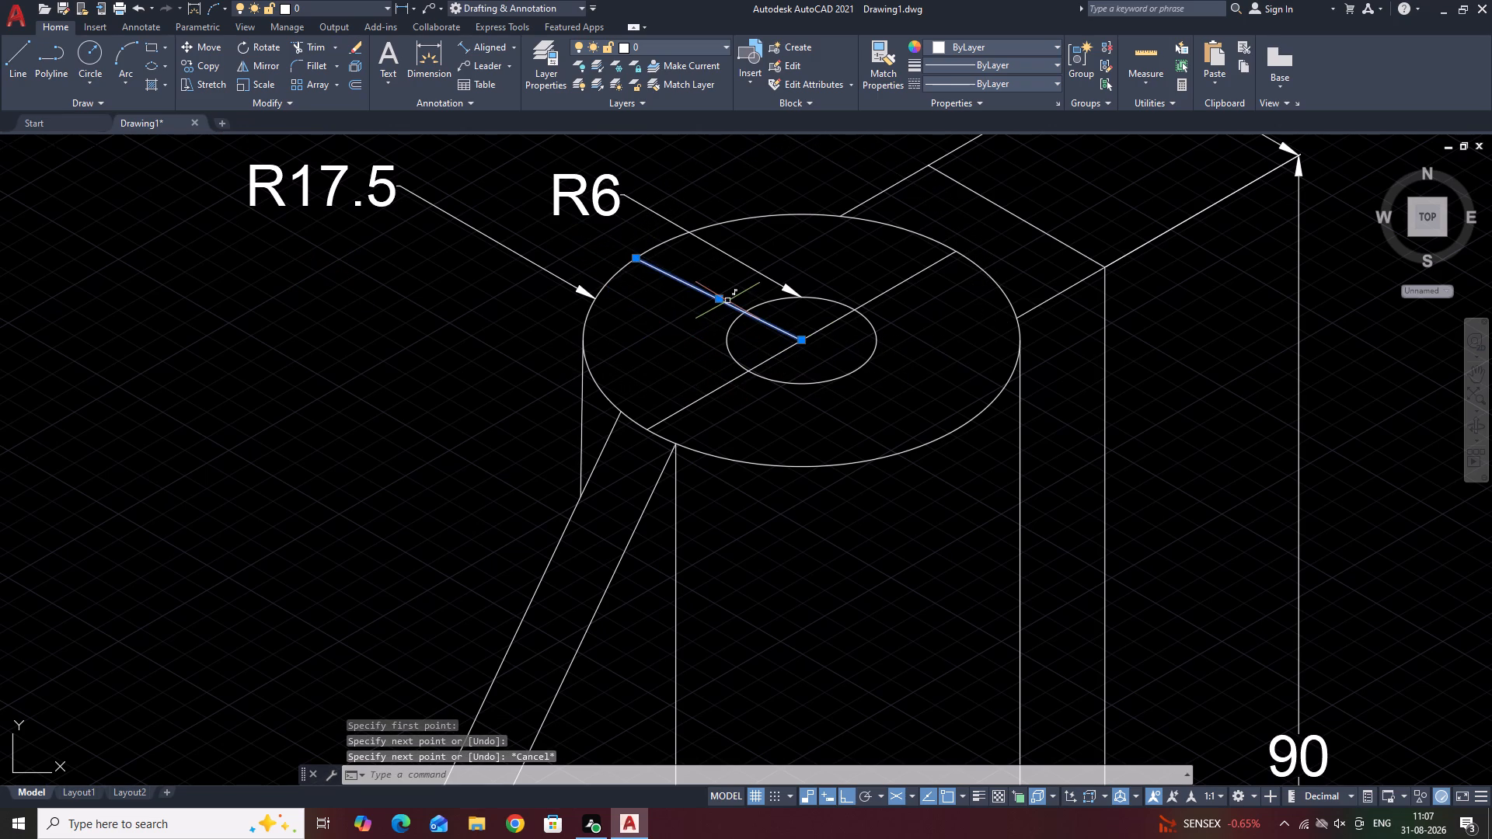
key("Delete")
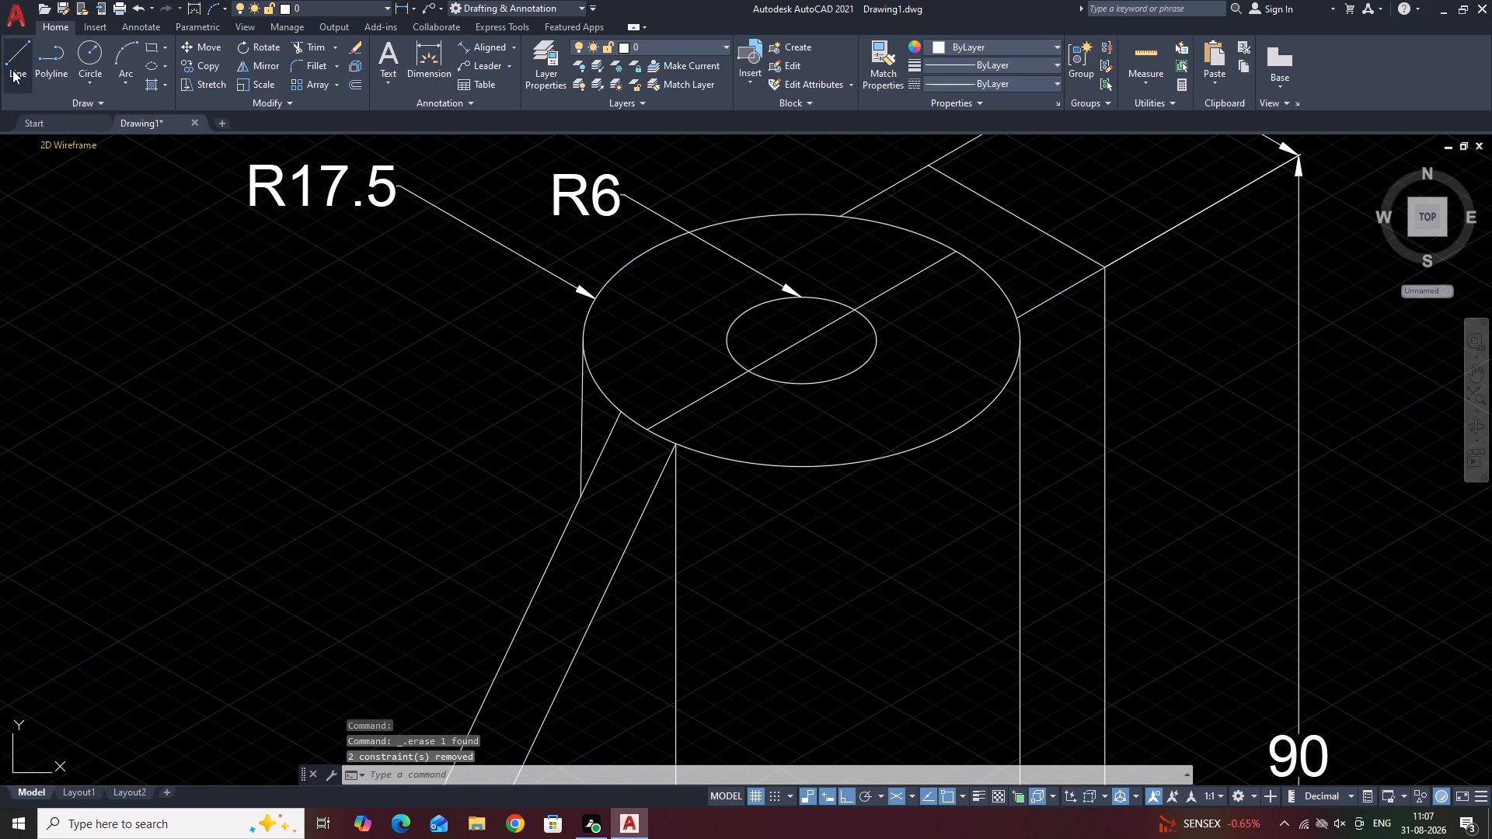
Draw a line about 20 long at 150° from the R6 hole's centre past the outer top ellipse.
left_click(14, 67)
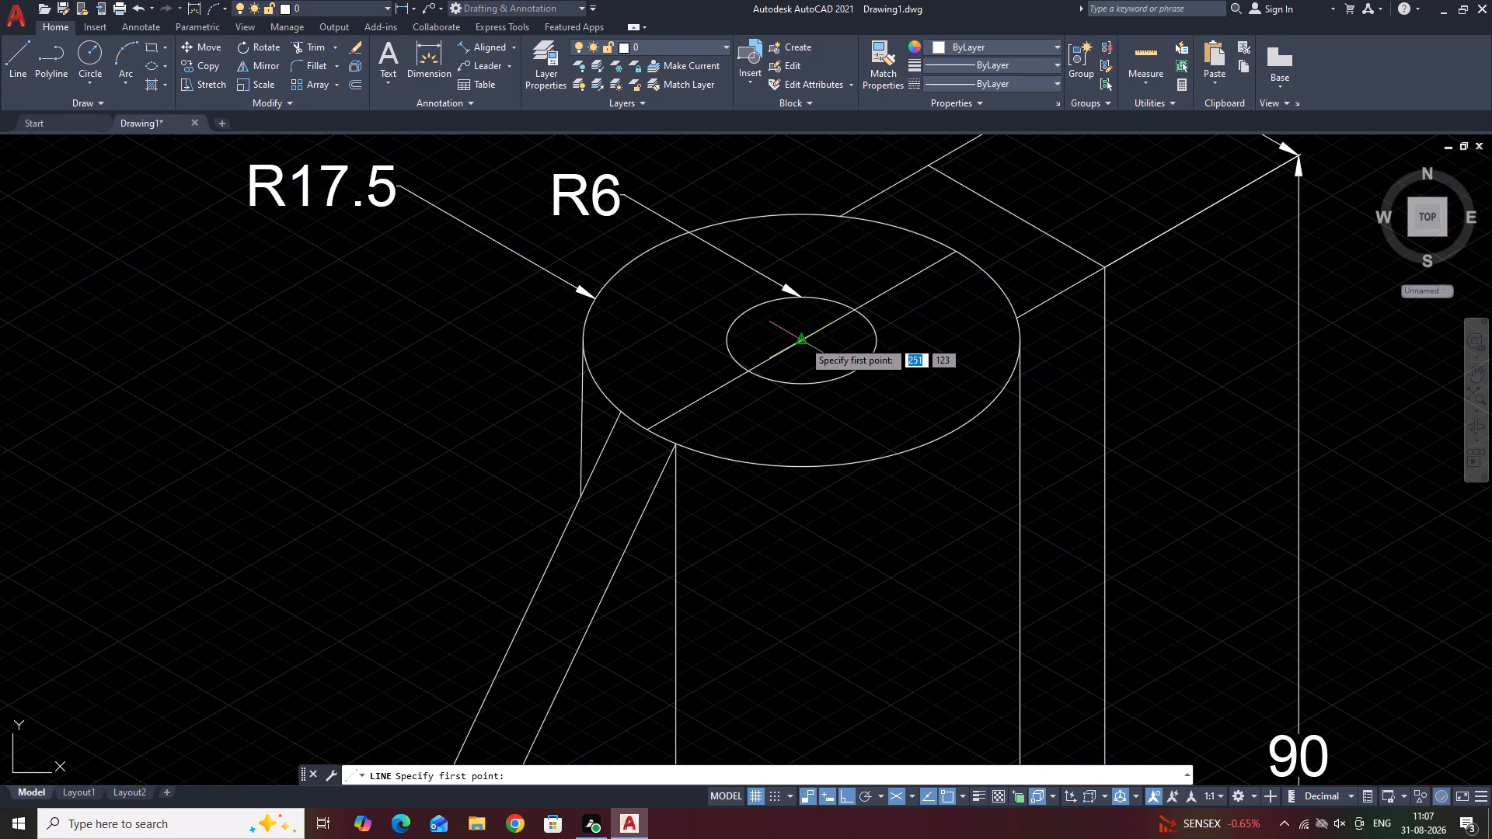
left_click(803, 340)
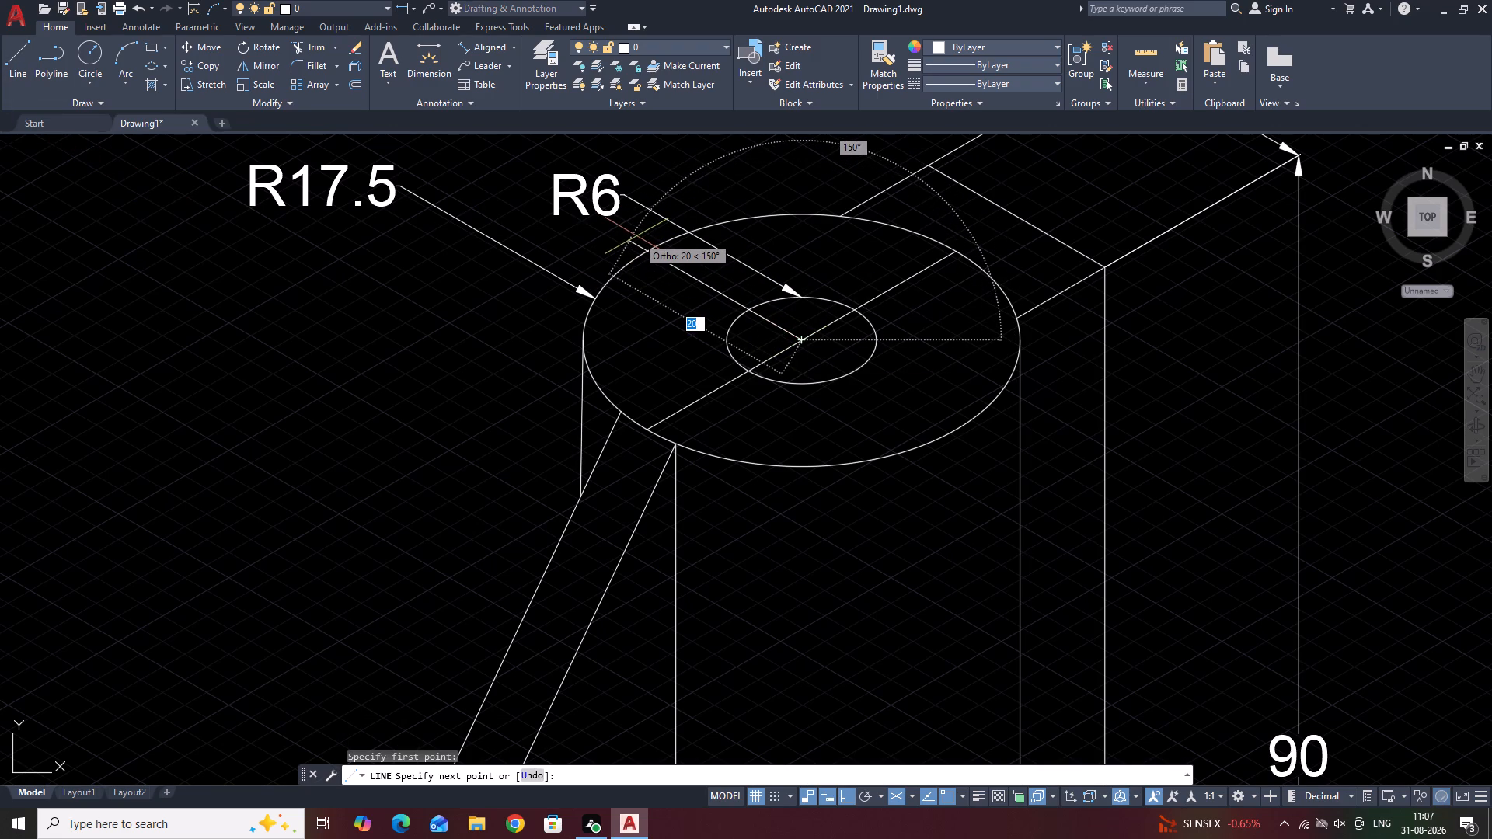
left_click(636, 236)
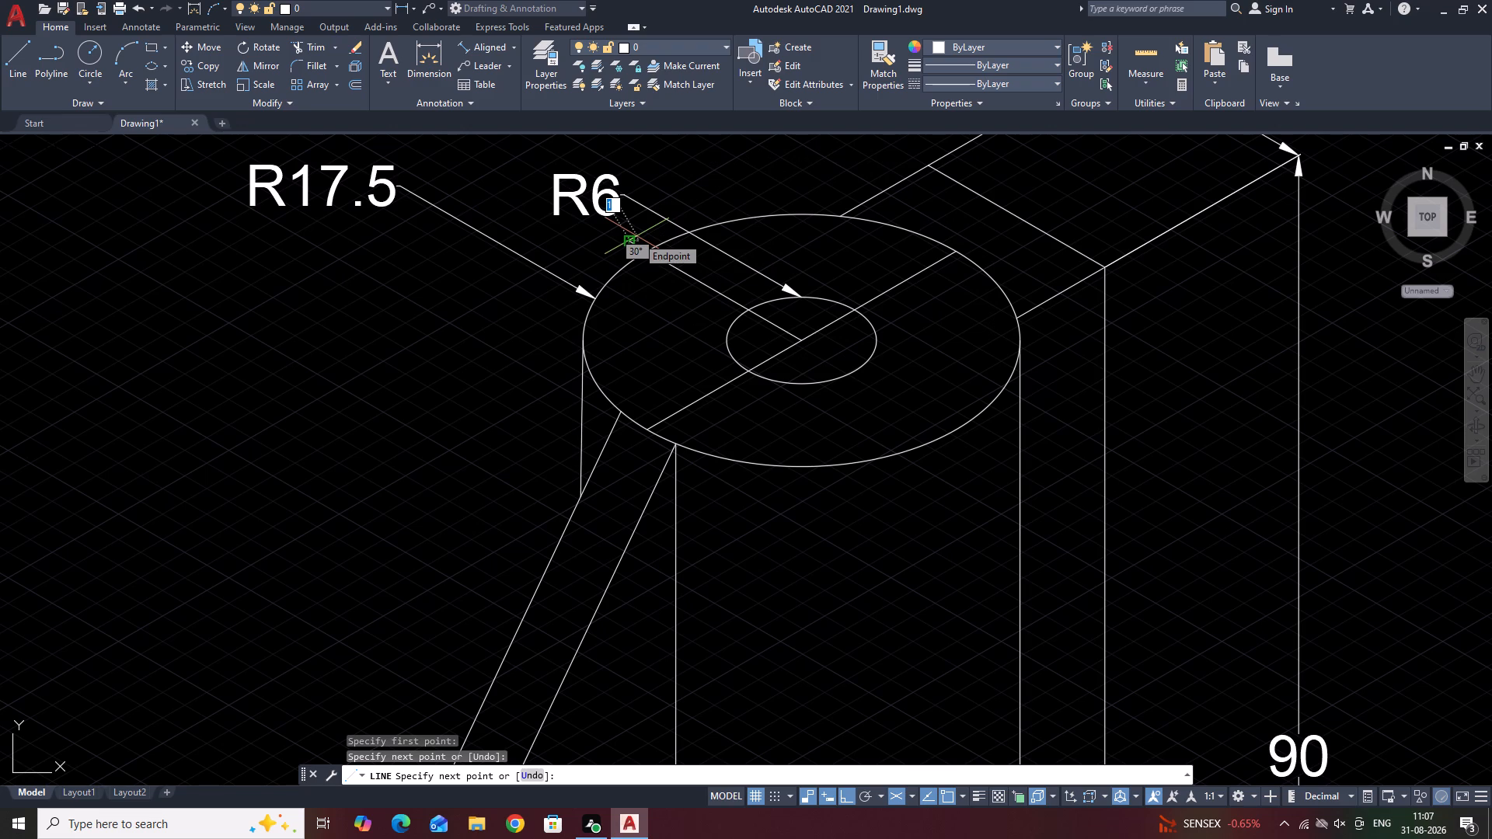
key("space")
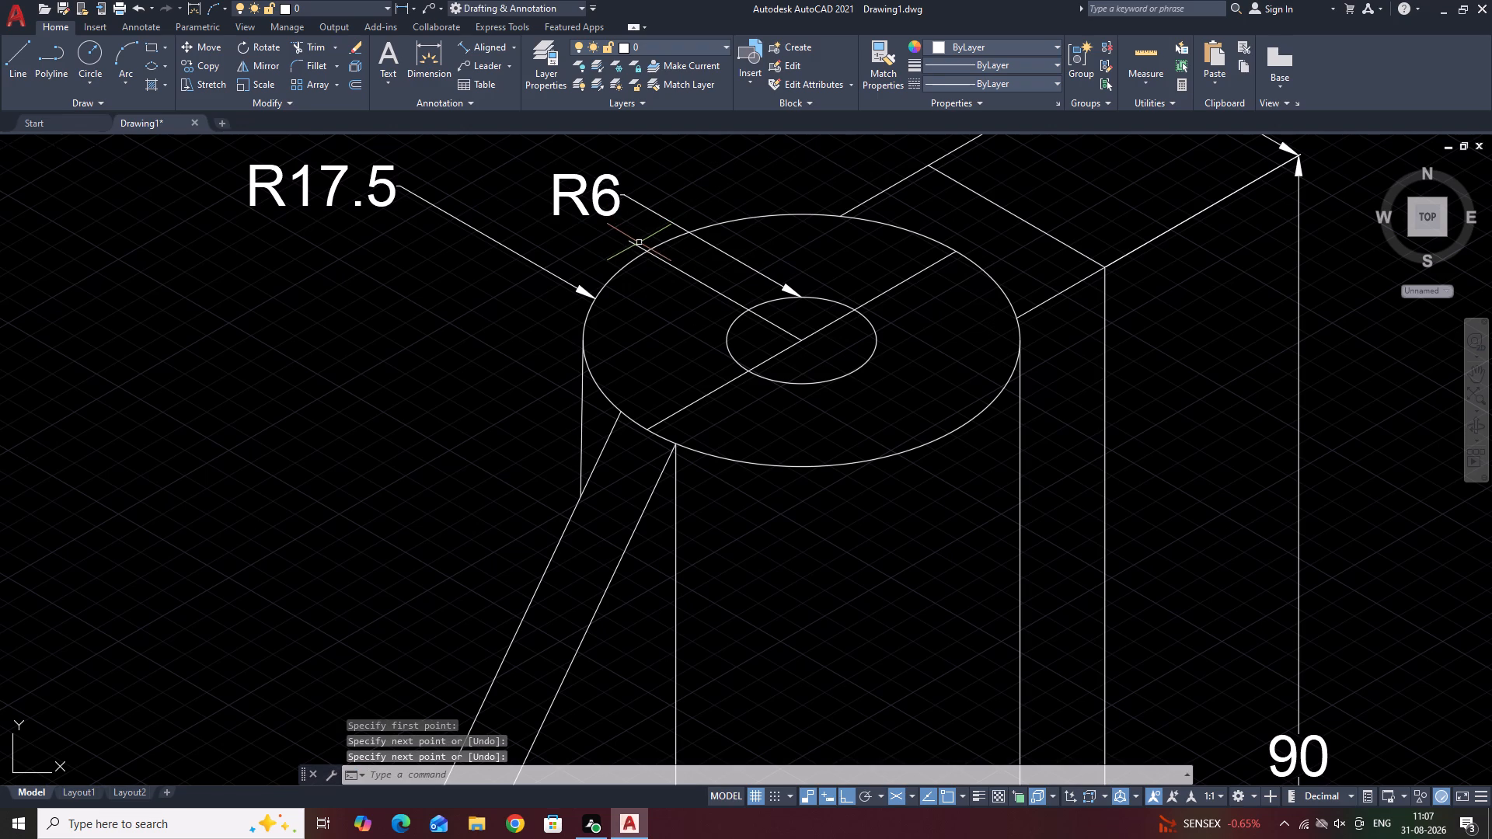
Extend the 150° line to the opposite side of the outer top ellipse and trim its overhang at the ellipse.
type("EX")
key("Return")
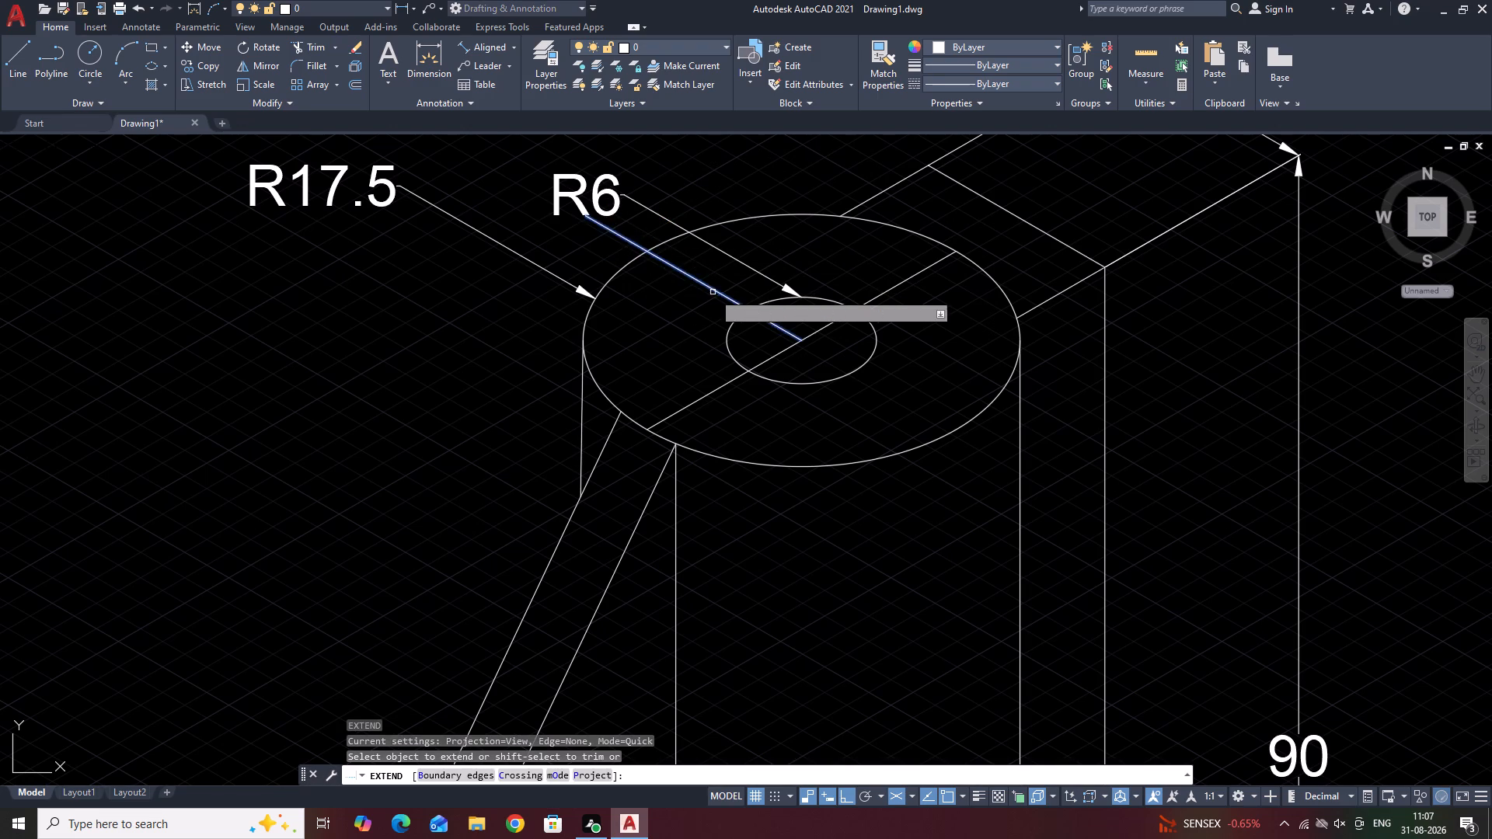
left_click(779, 329)
left_click(829, 357)
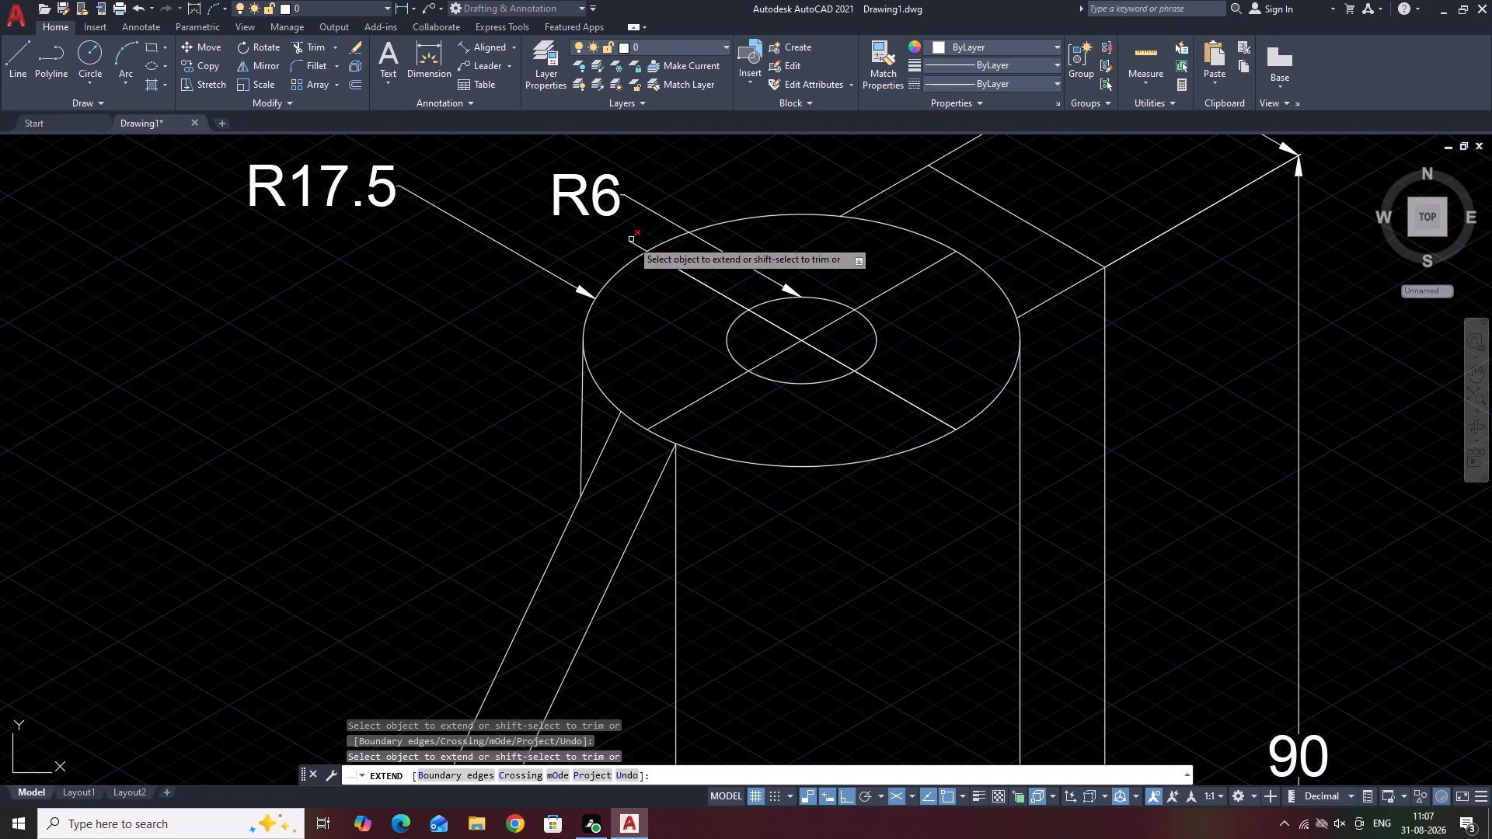
left_click(633, 242, "shift")
key("space")
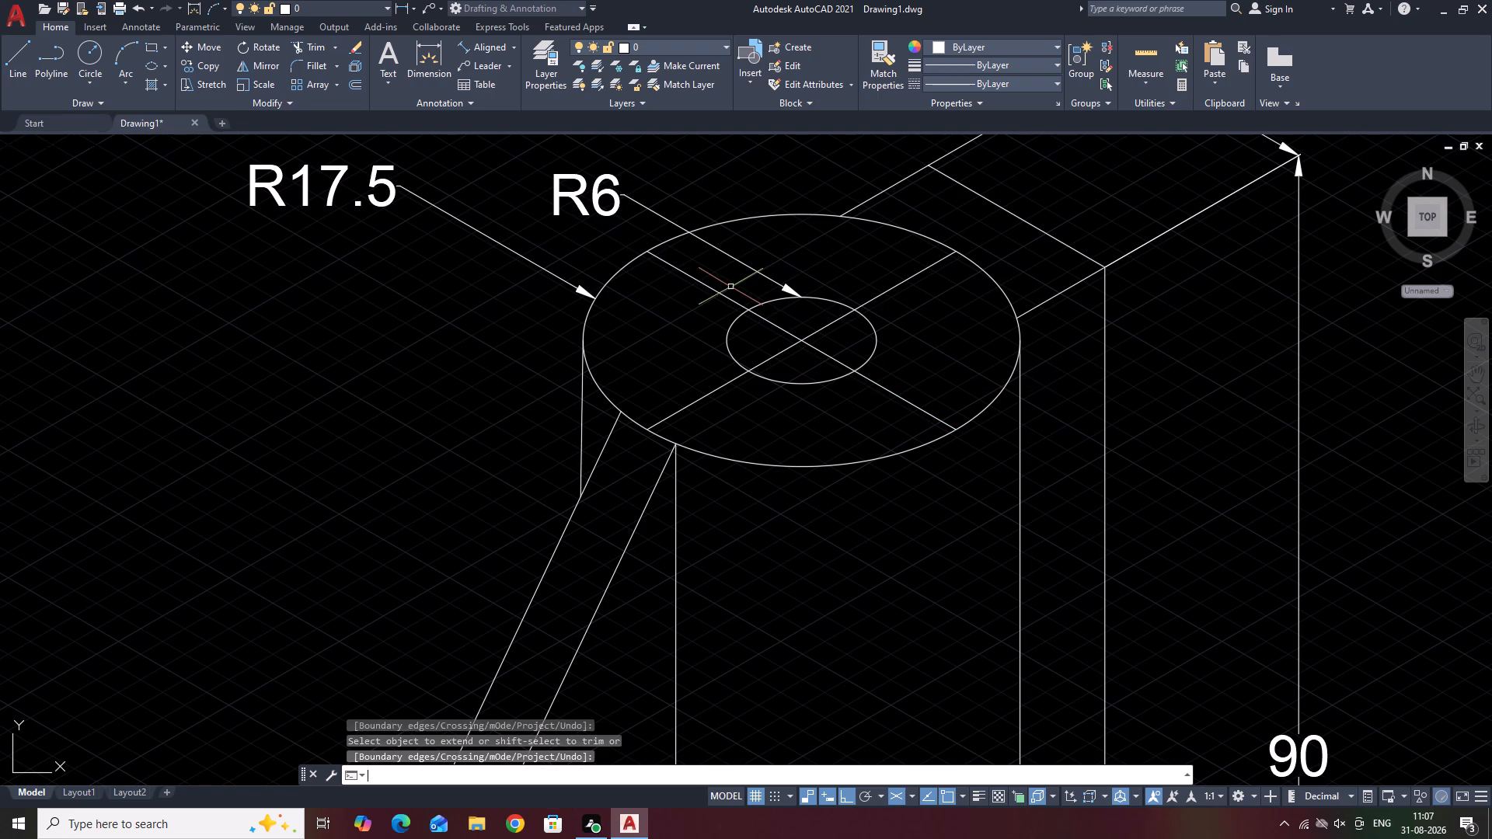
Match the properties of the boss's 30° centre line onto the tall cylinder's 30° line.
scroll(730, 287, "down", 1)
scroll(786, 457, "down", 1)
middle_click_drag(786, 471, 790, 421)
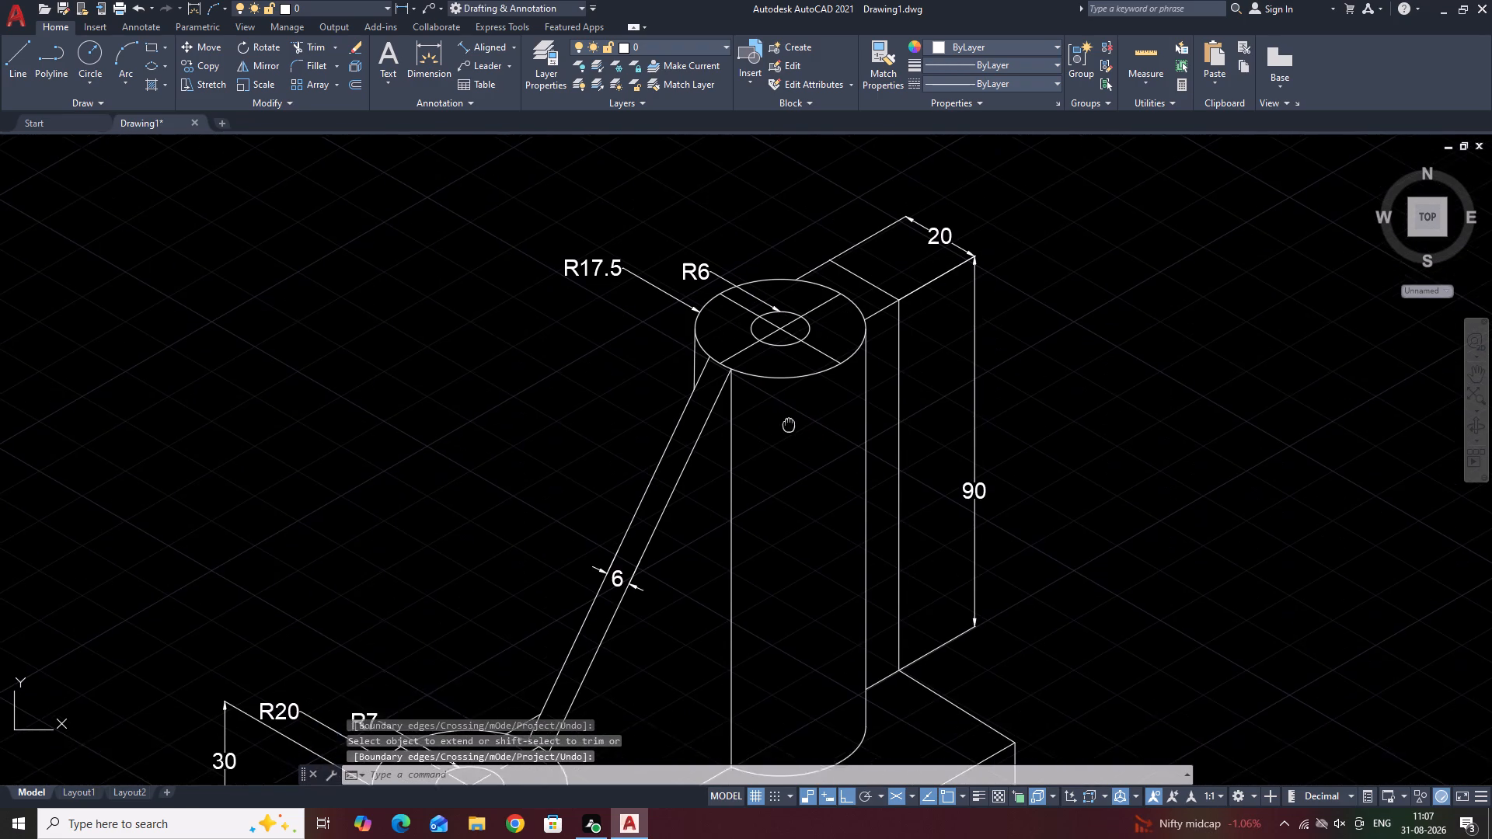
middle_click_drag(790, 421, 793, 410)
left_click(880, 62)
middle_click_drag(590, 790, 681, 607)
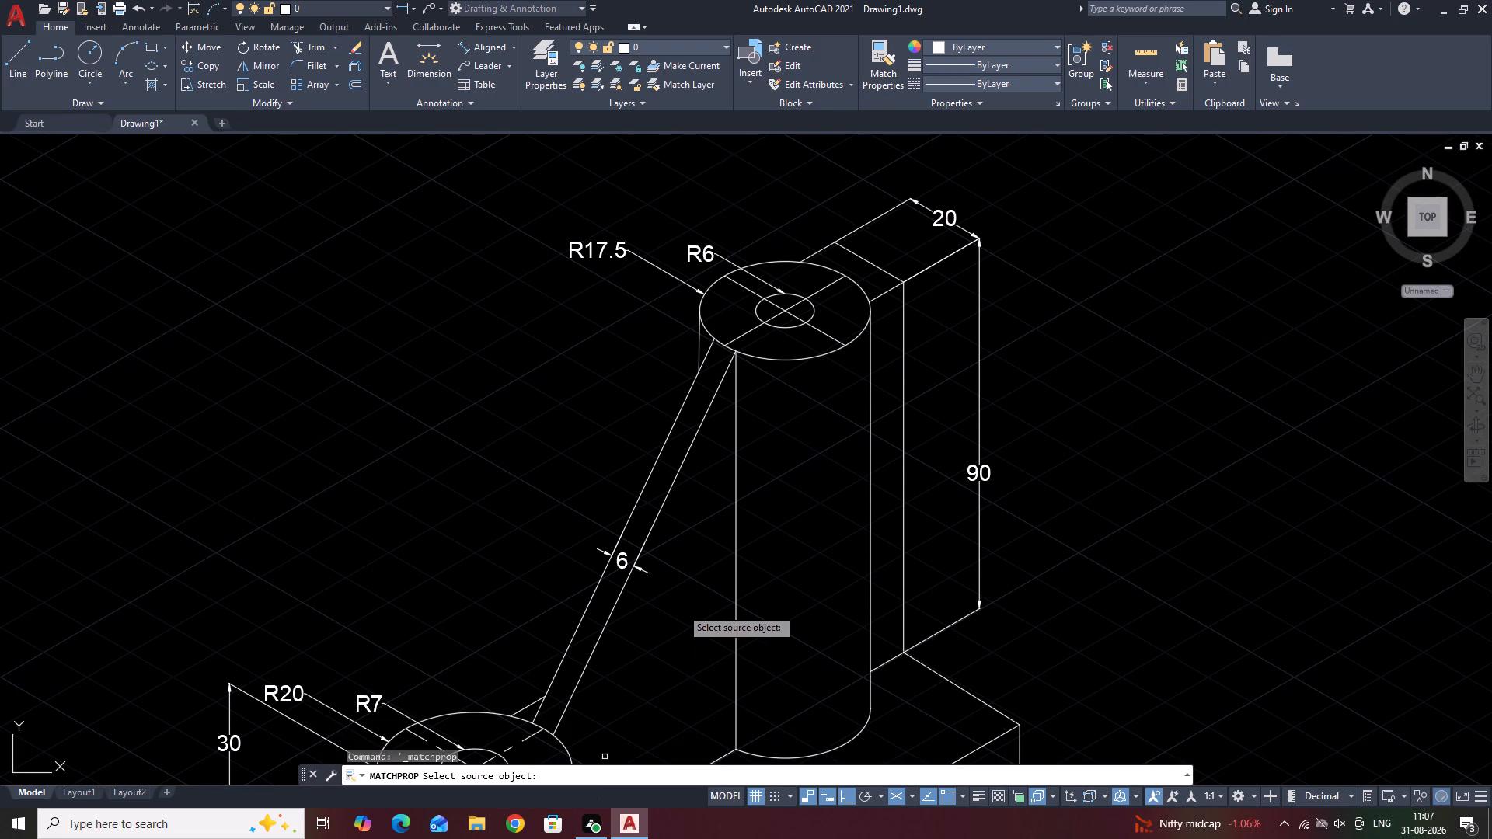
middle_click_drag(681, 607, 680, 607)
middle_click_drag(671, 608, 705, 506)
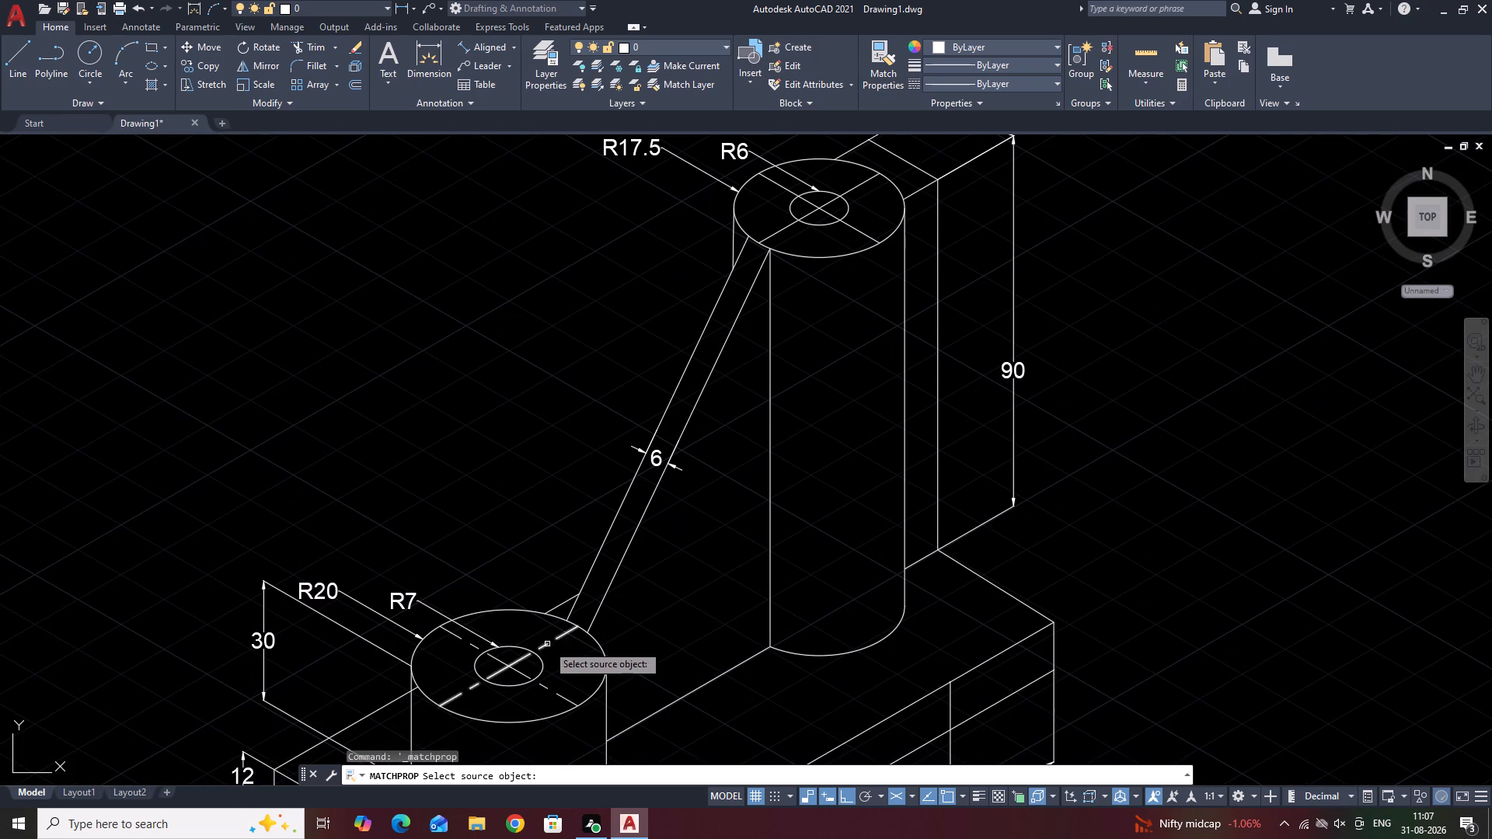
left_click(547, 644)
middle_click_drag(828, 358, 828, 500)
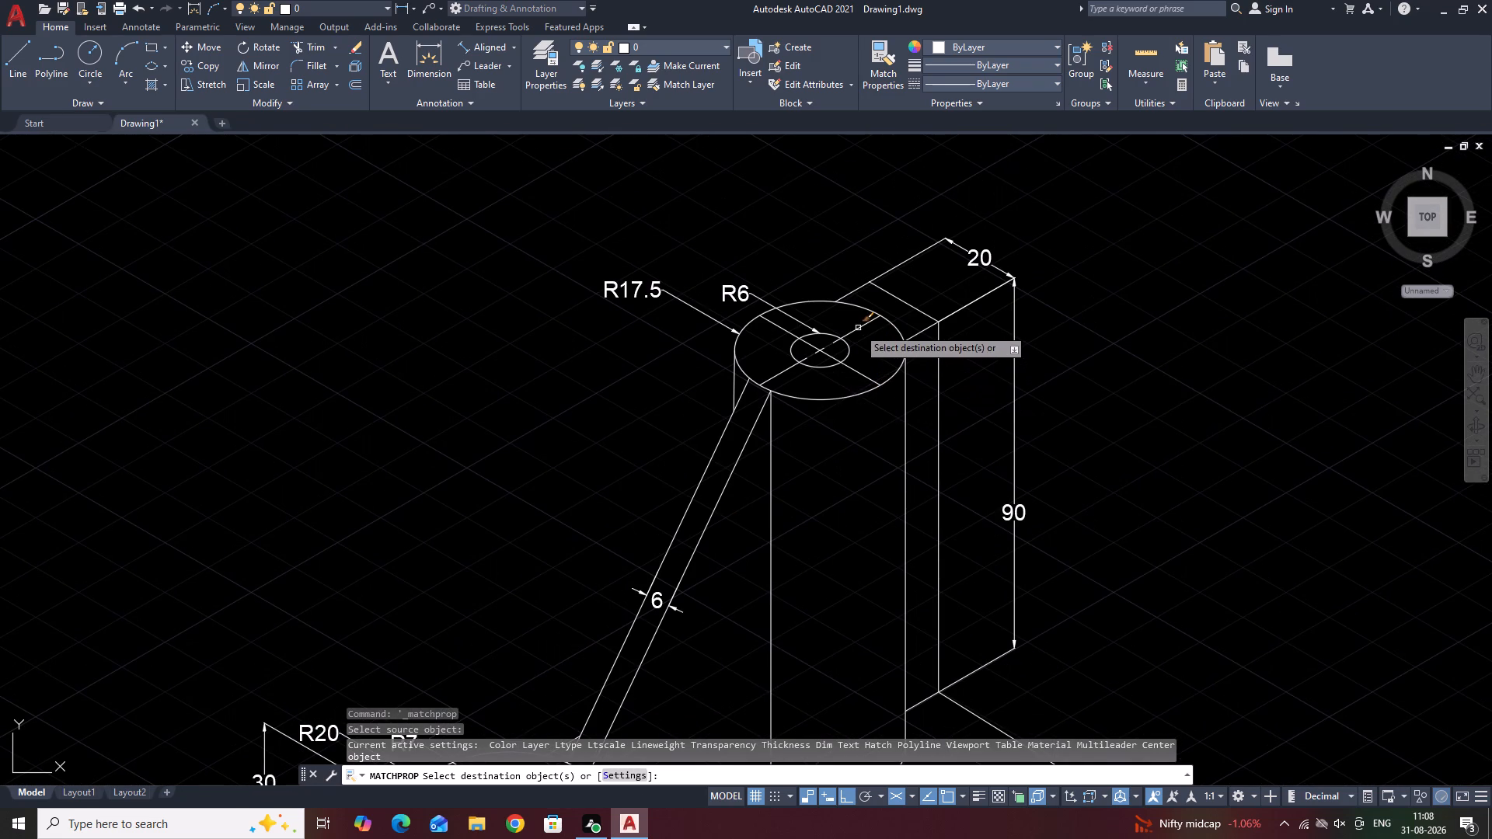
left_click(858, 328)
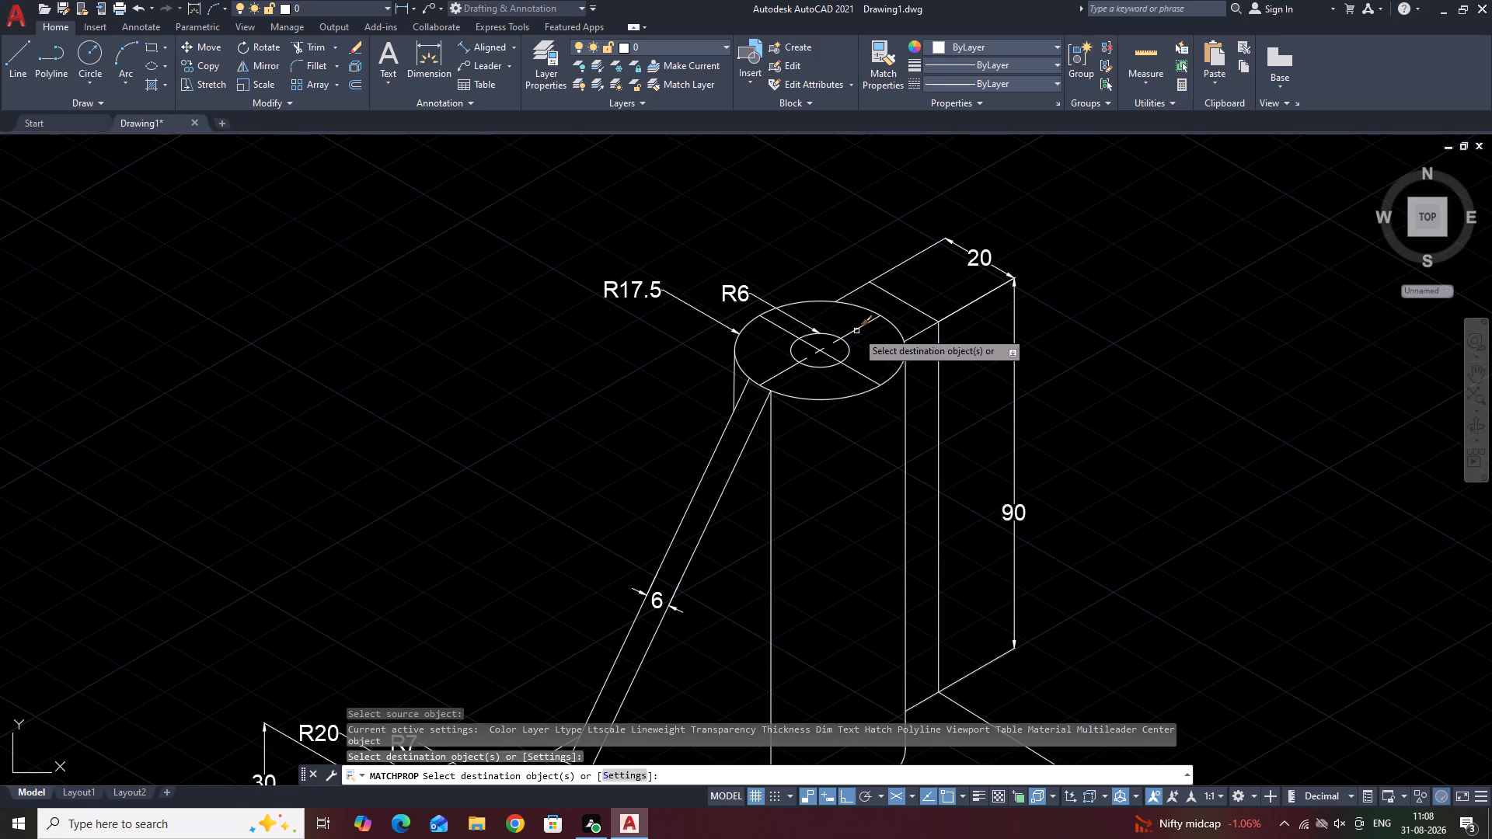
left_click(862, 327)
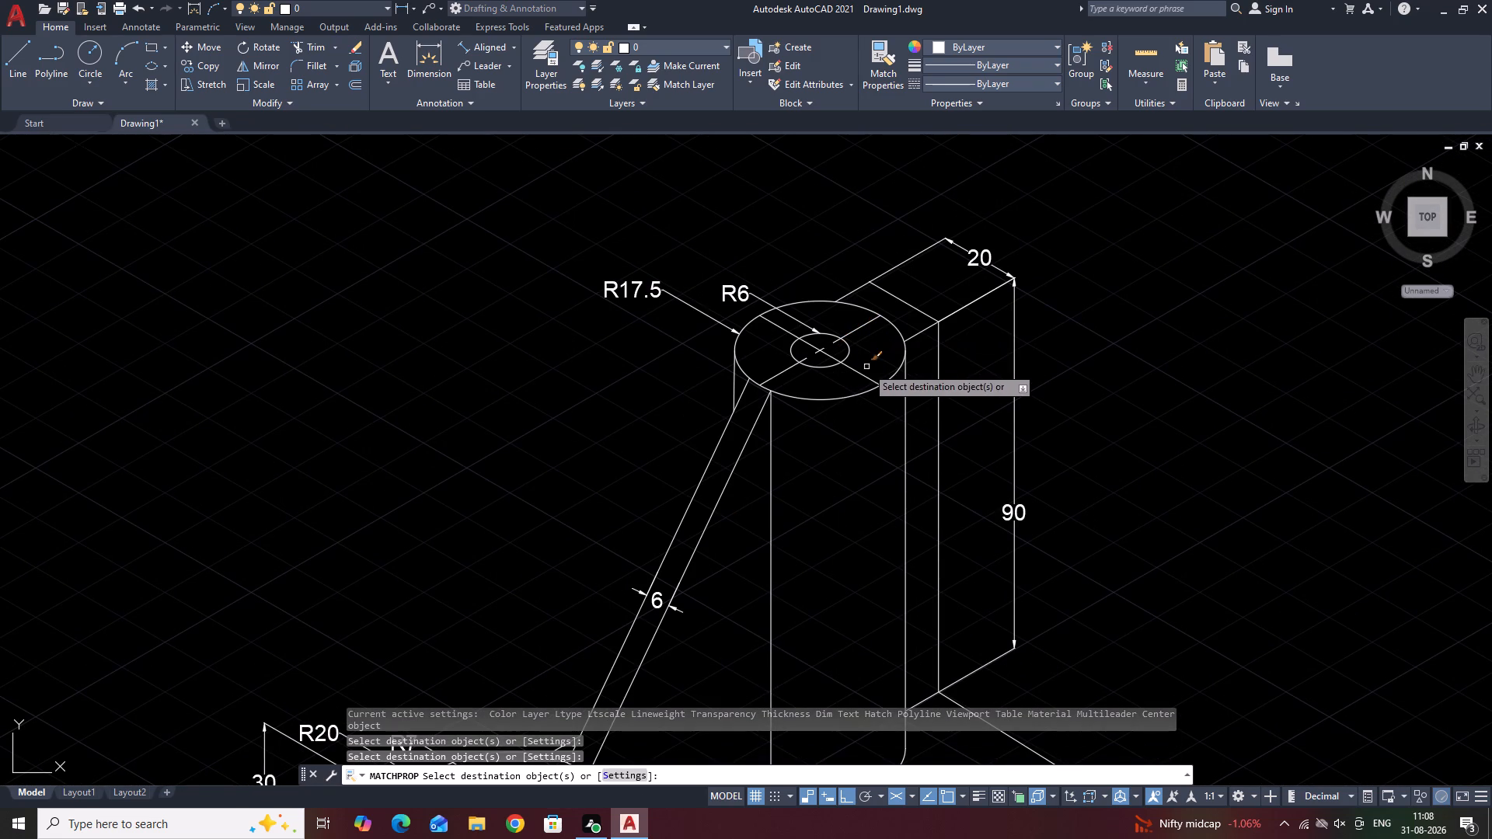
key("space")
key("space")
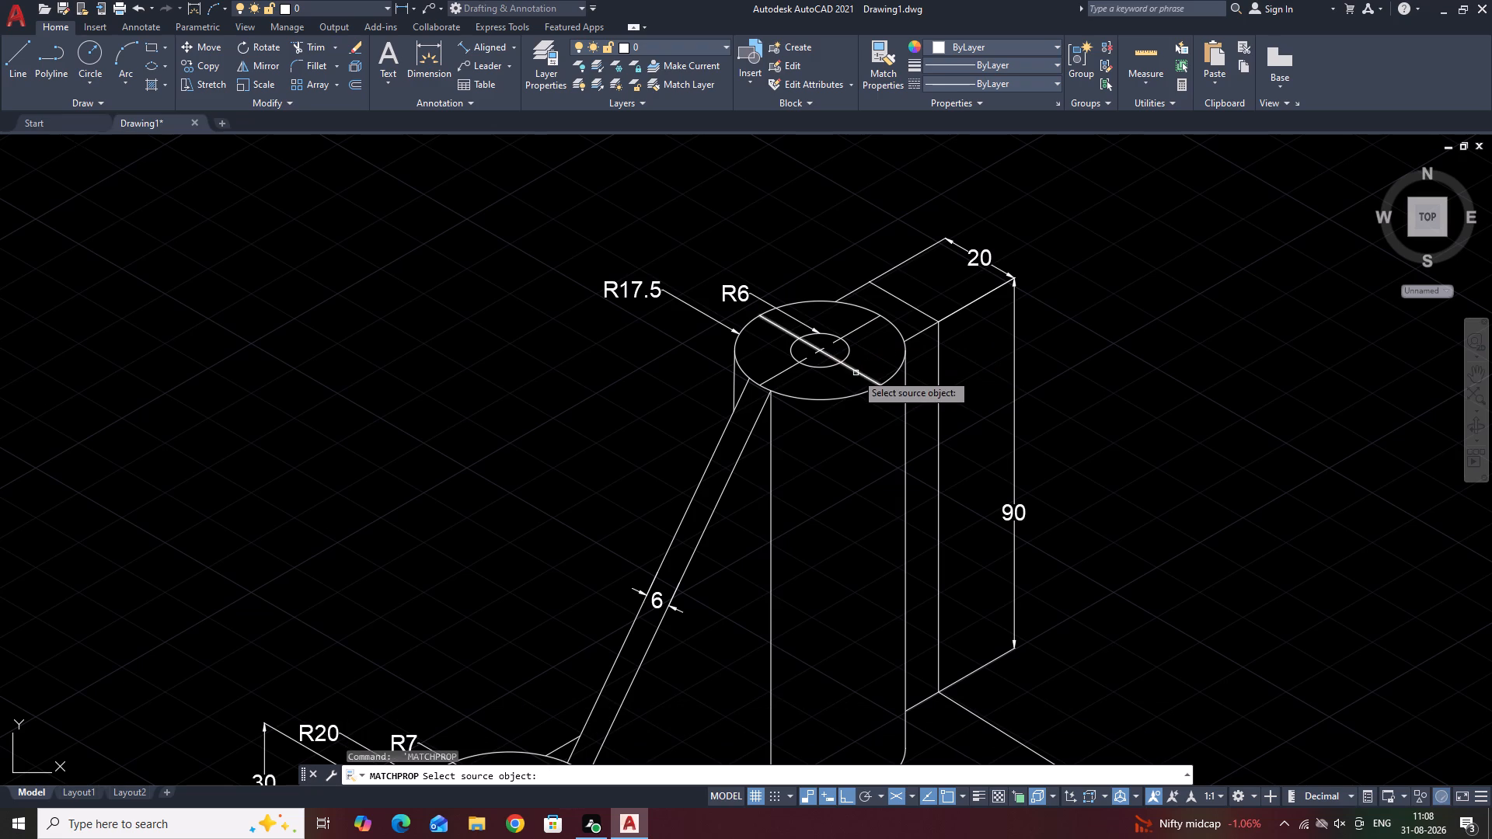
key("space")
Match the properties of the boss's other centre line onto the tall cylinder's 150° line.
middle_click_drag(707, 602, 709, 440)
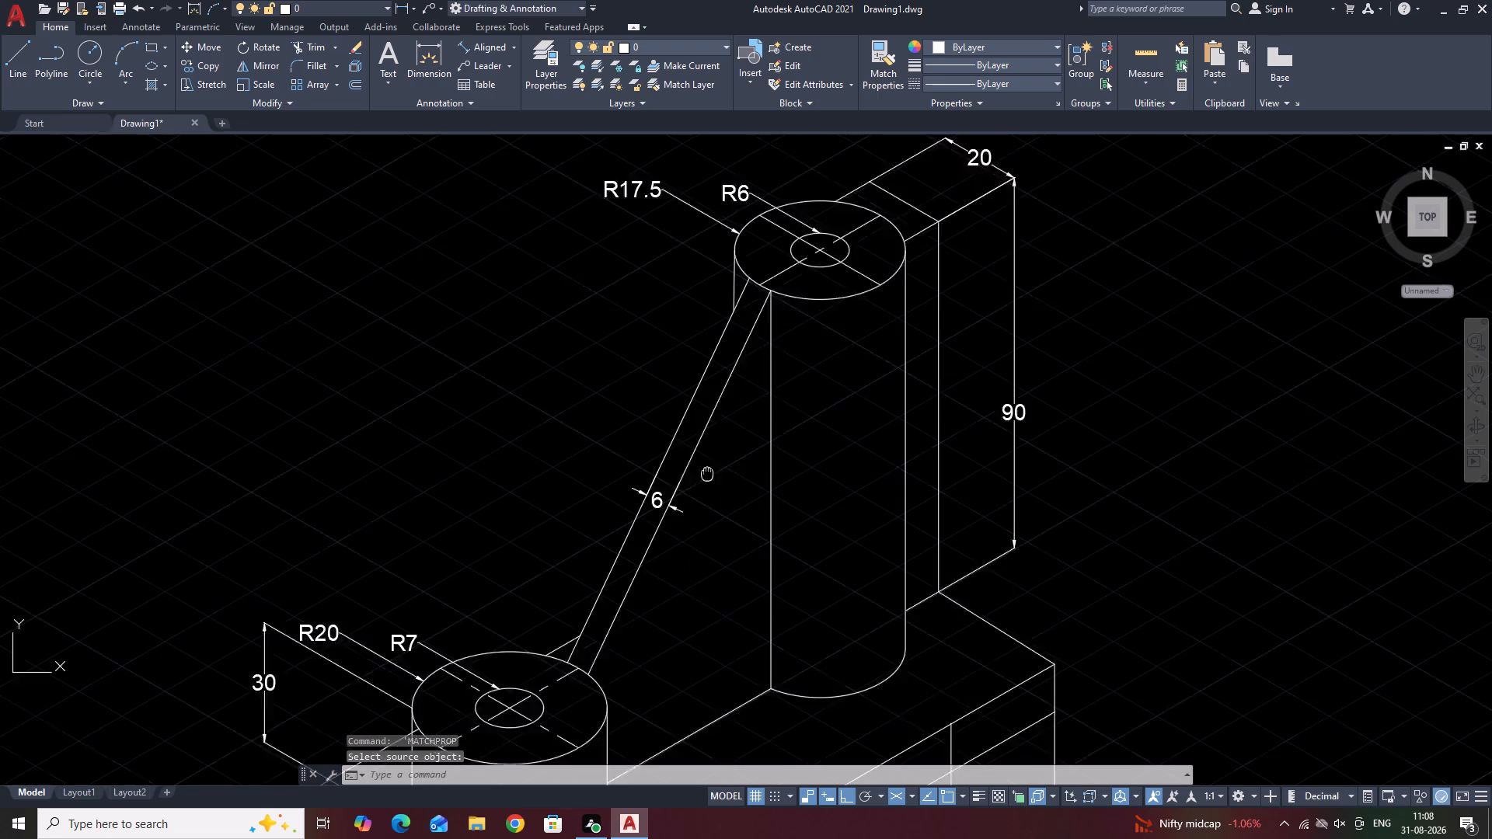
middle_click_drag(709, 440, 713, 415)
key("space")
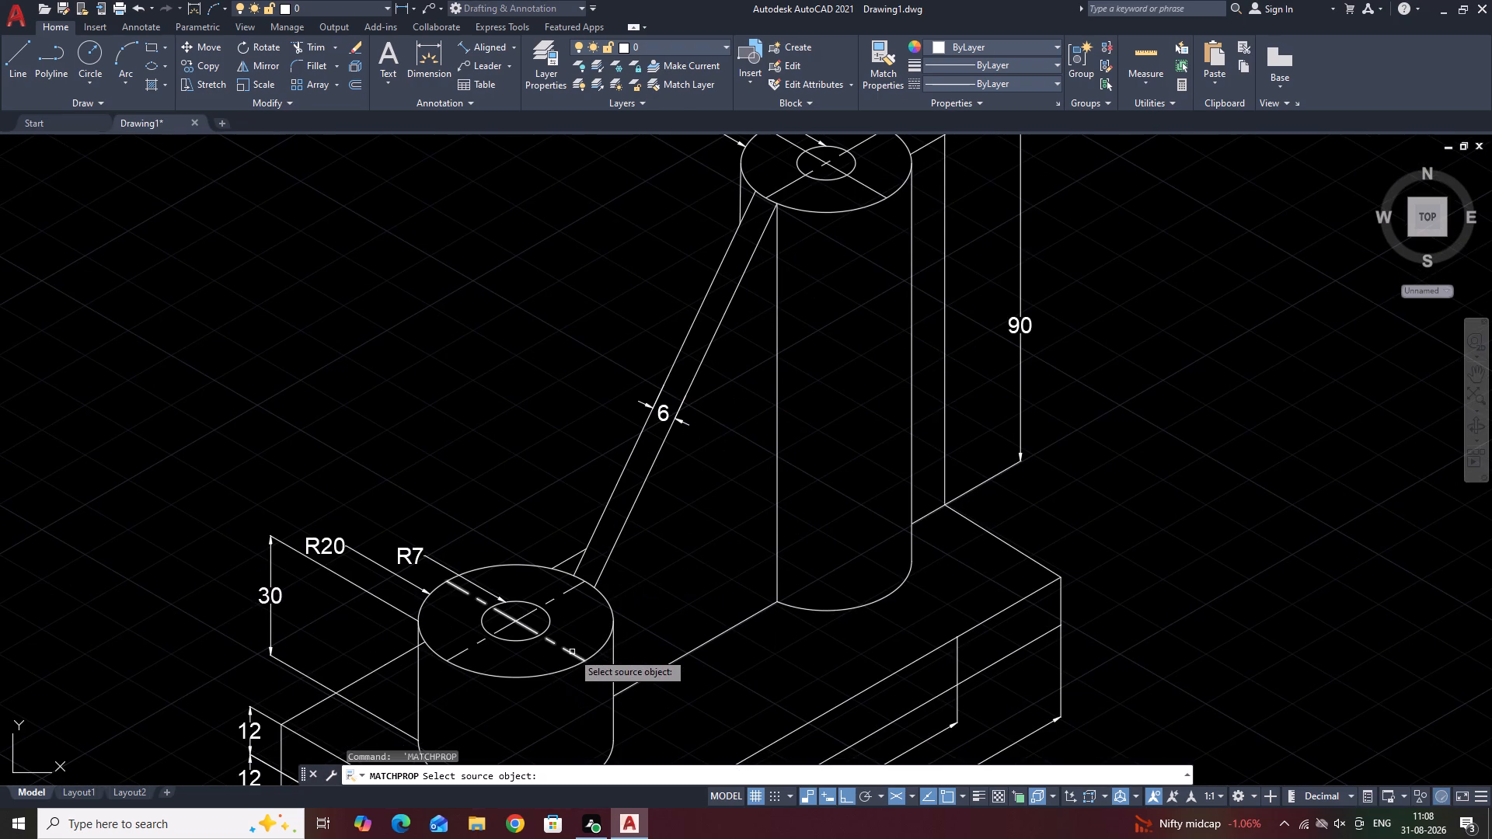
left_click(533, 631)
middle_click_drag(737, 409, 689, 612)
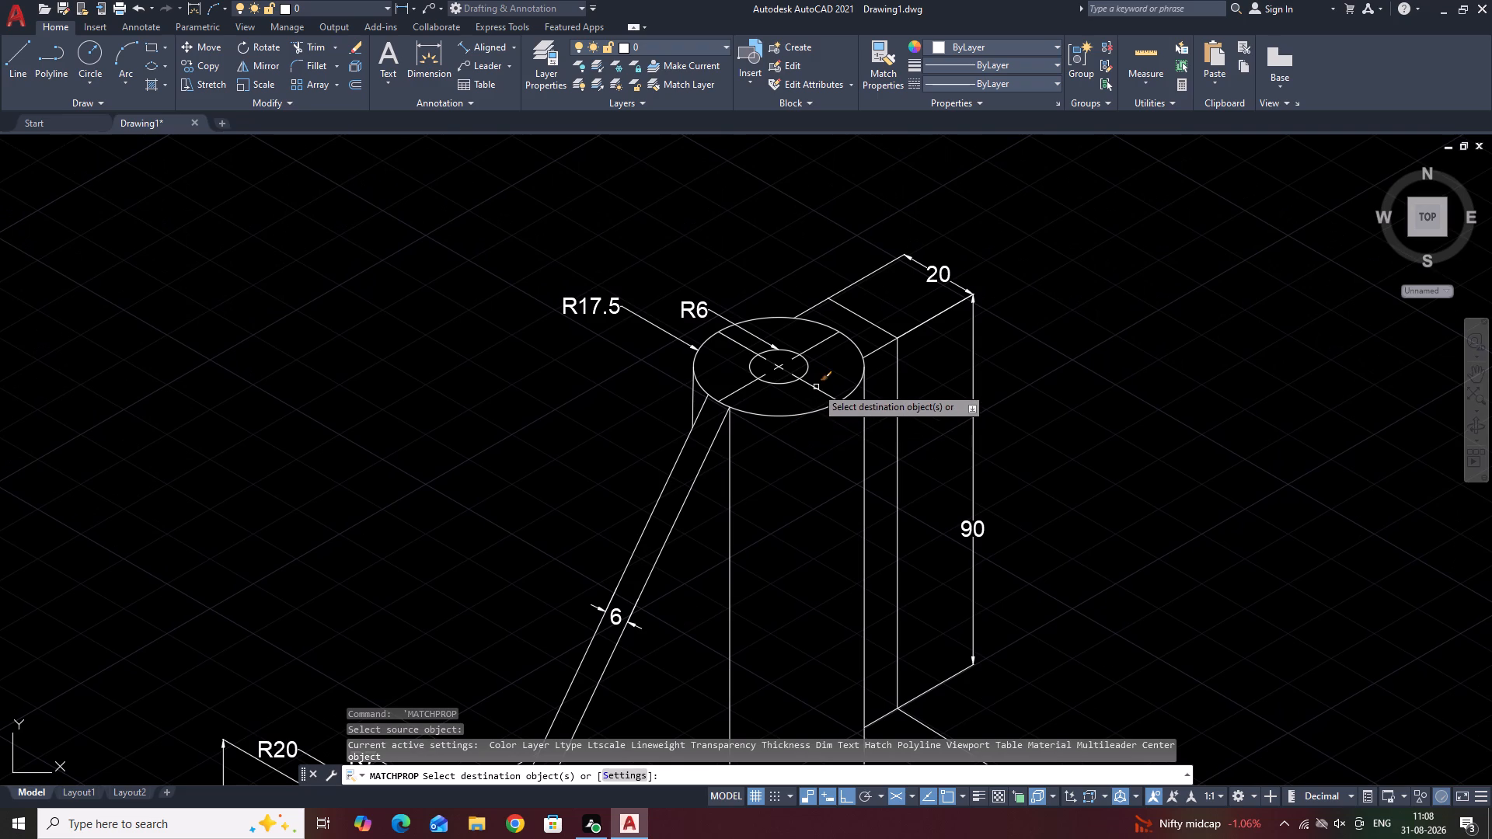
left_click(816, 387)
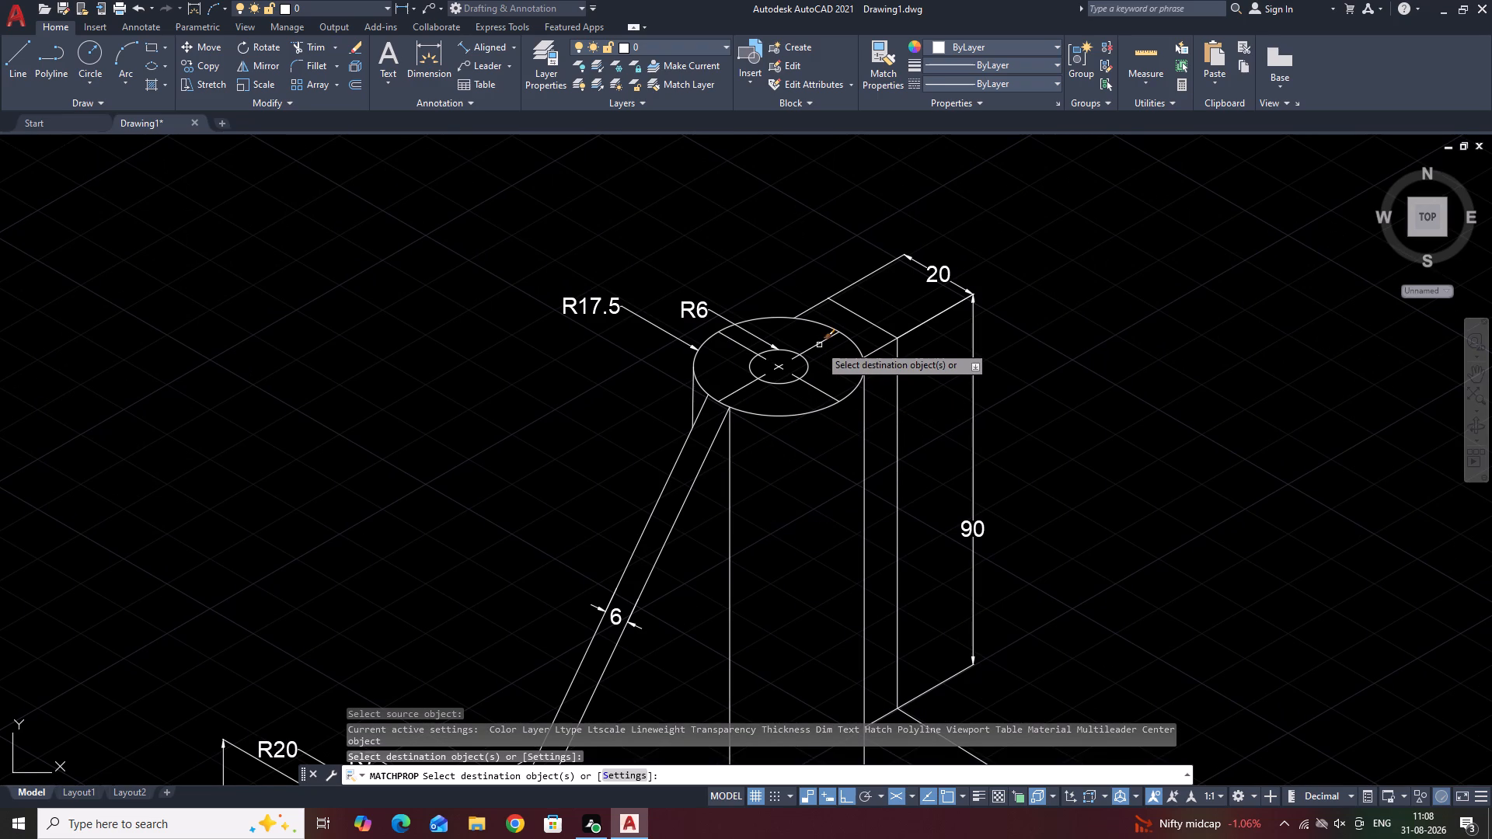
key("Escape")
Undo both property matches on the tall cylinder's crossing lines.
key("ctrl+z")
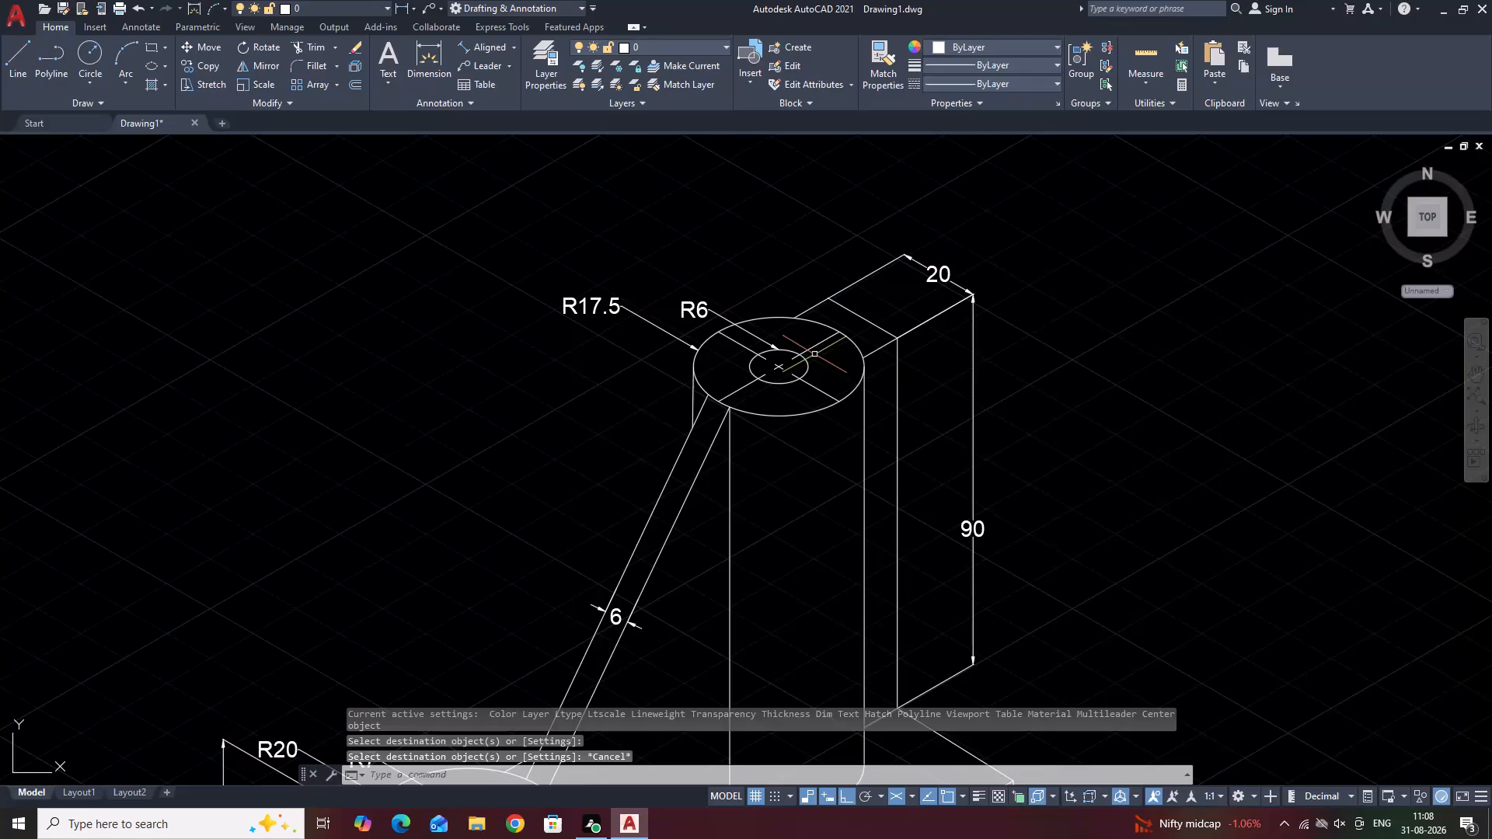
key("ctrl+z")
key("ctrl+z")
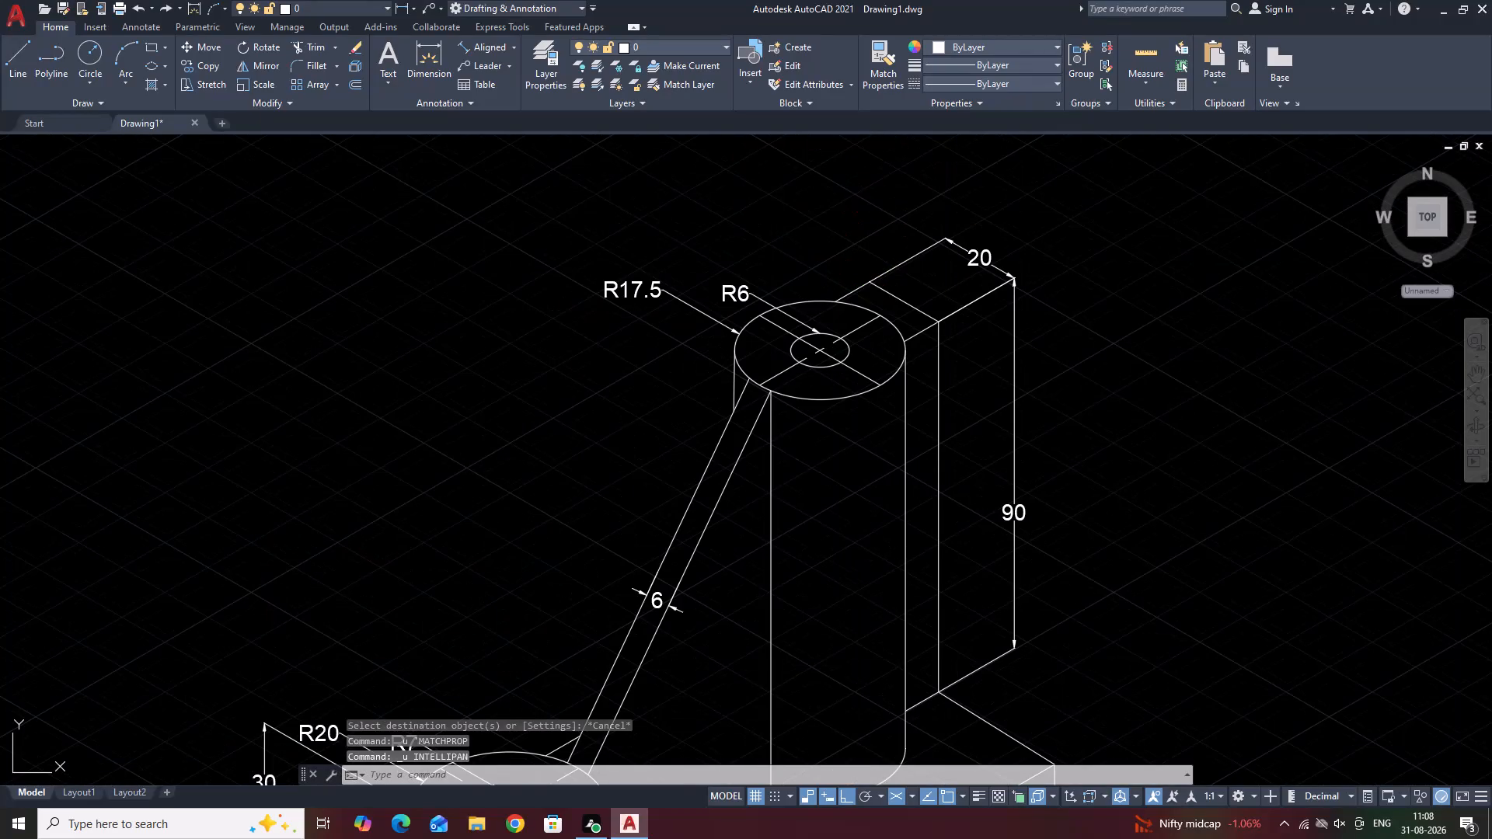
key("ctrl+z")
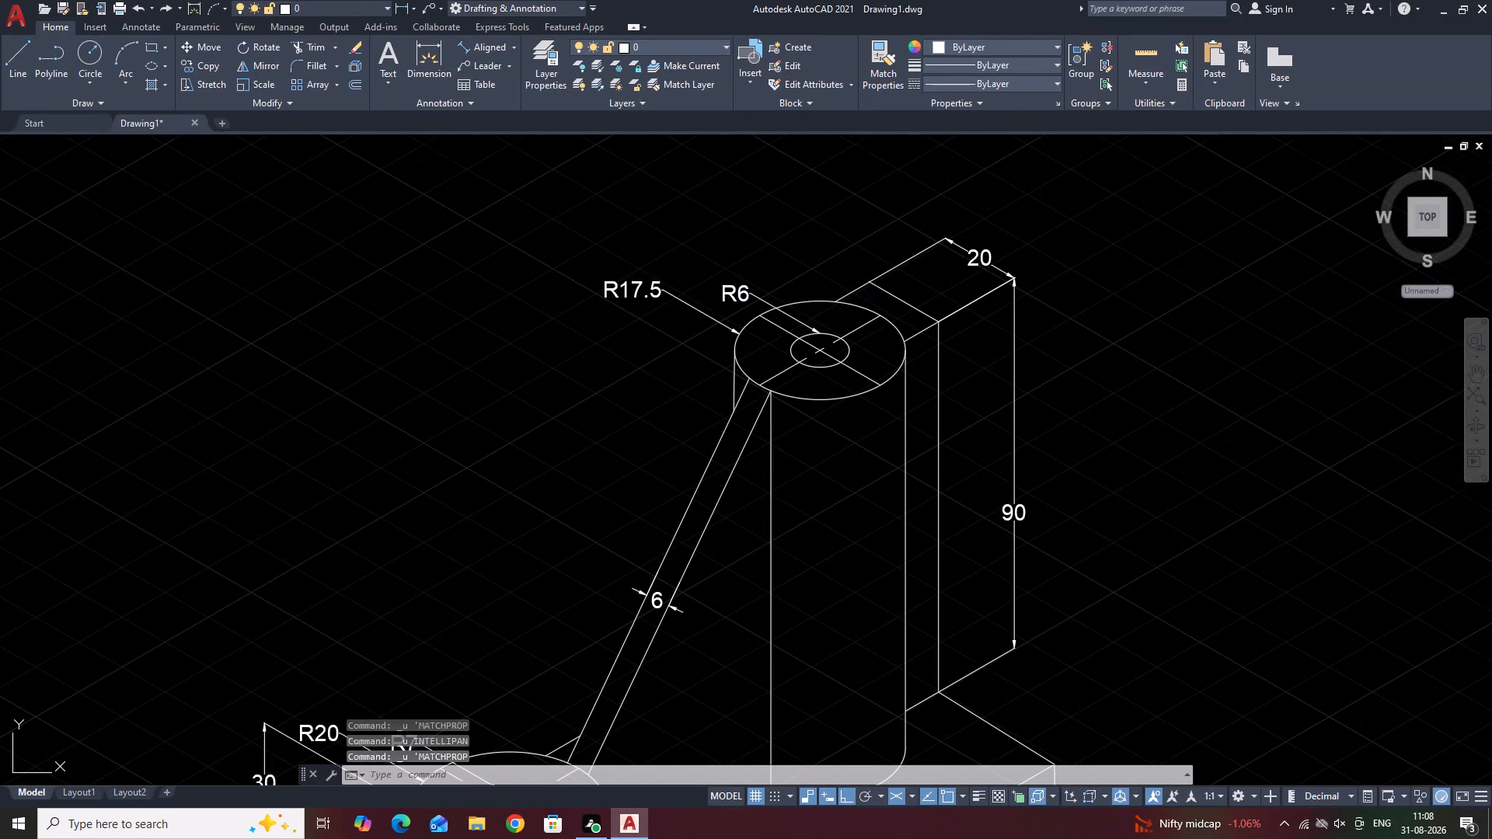
Give both crossing lines on the tall cylinder's top face the CENTER linetype with a linetype scale of 10.
left_click(826, 285)
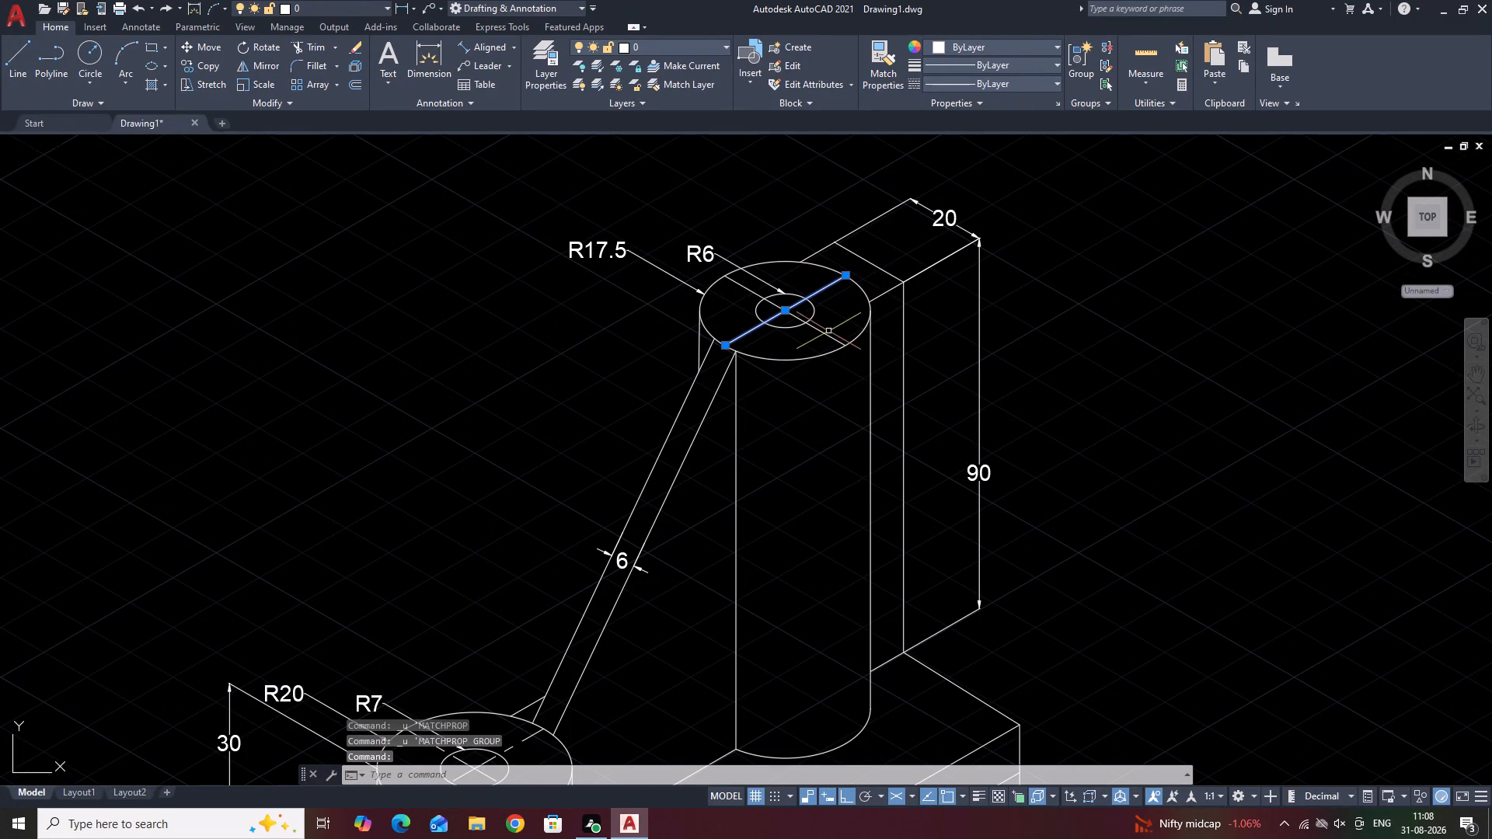
left_click(824, 333)
right_click(823, 333)
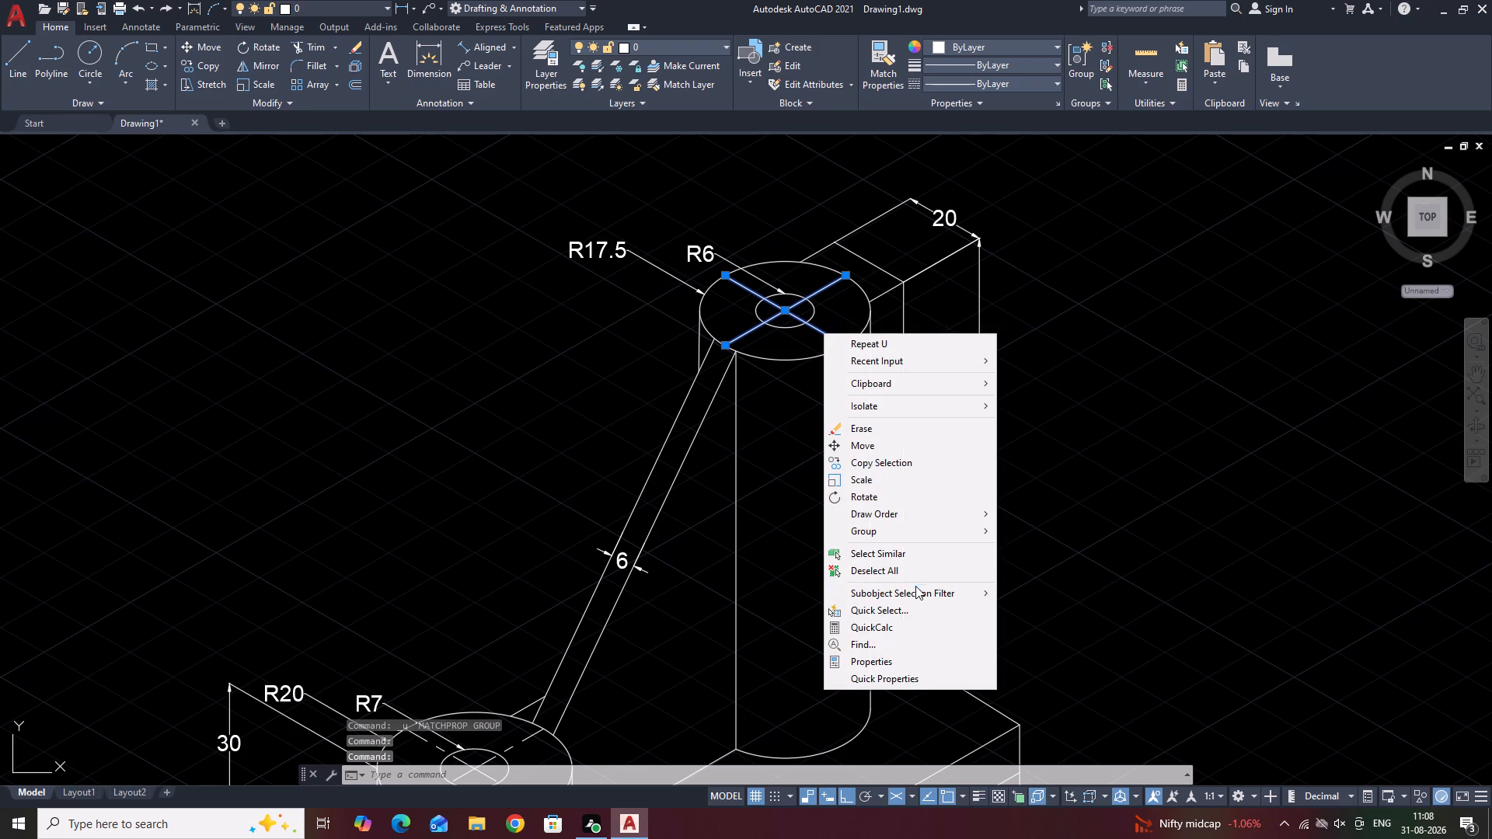
left_click(895, 663)
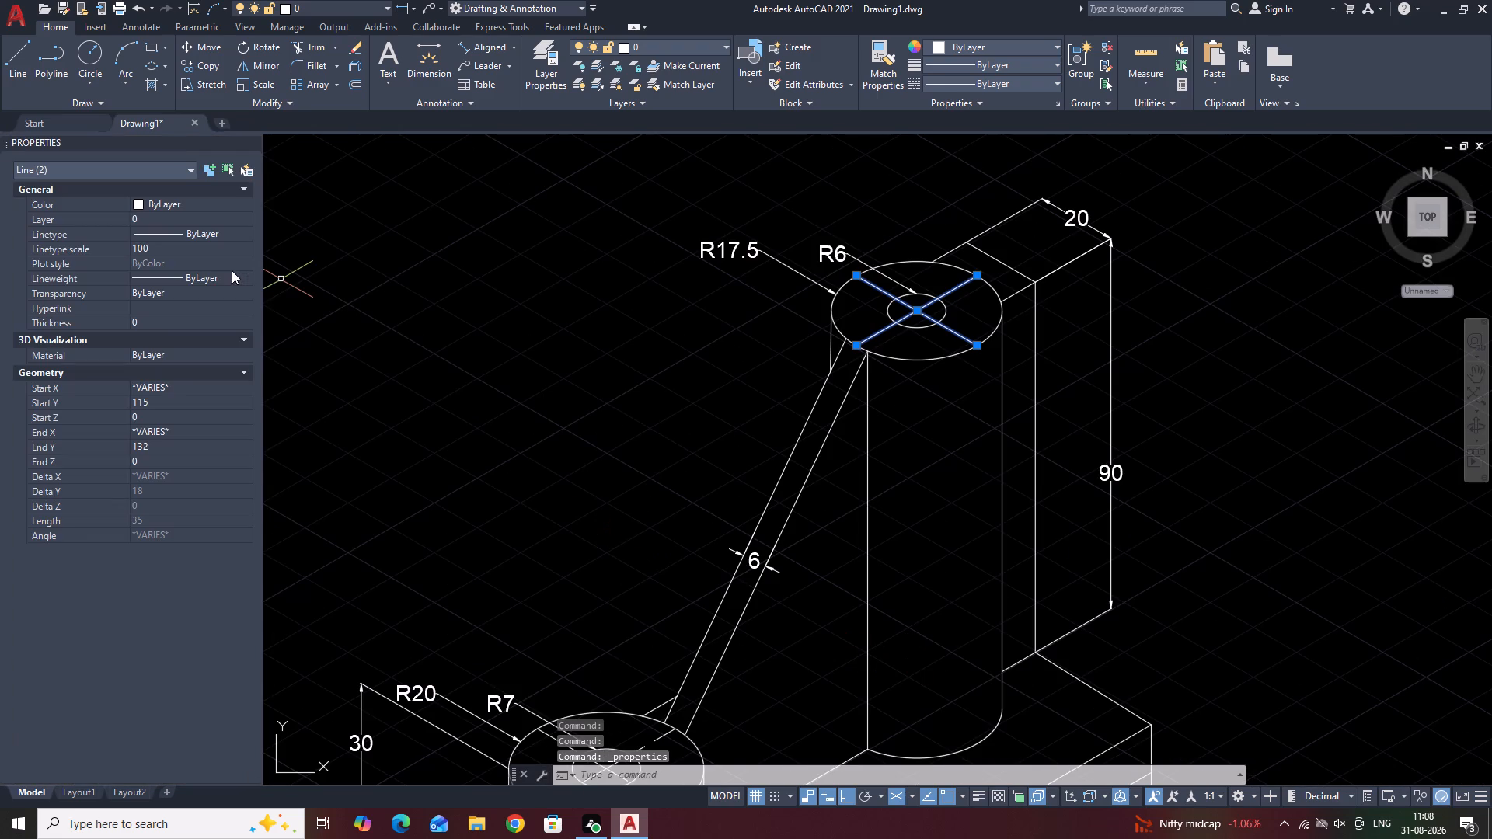
left_click(239, 228)
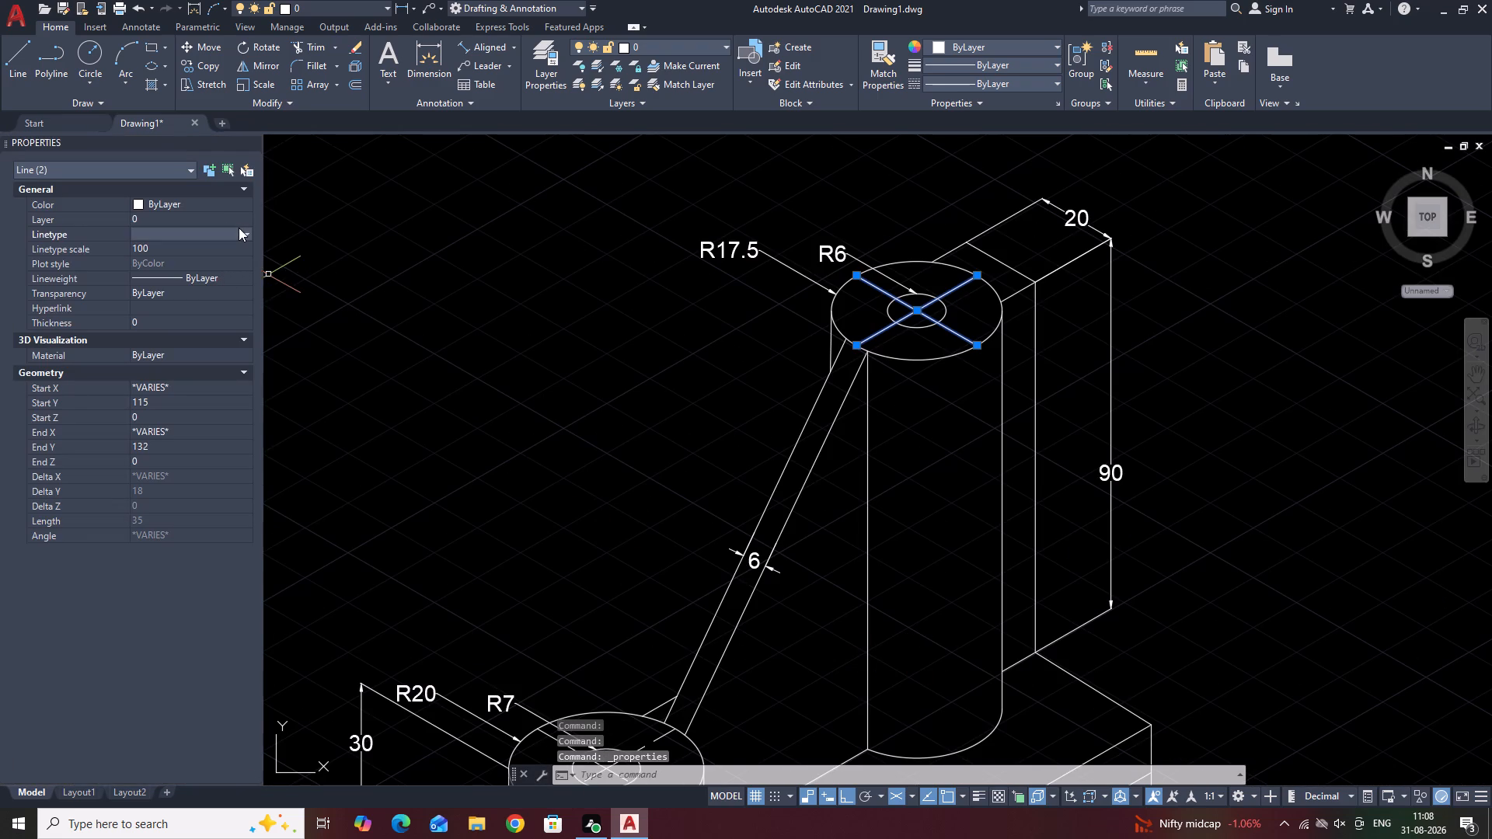
left_click(239, 228)
left_click(225, 273)
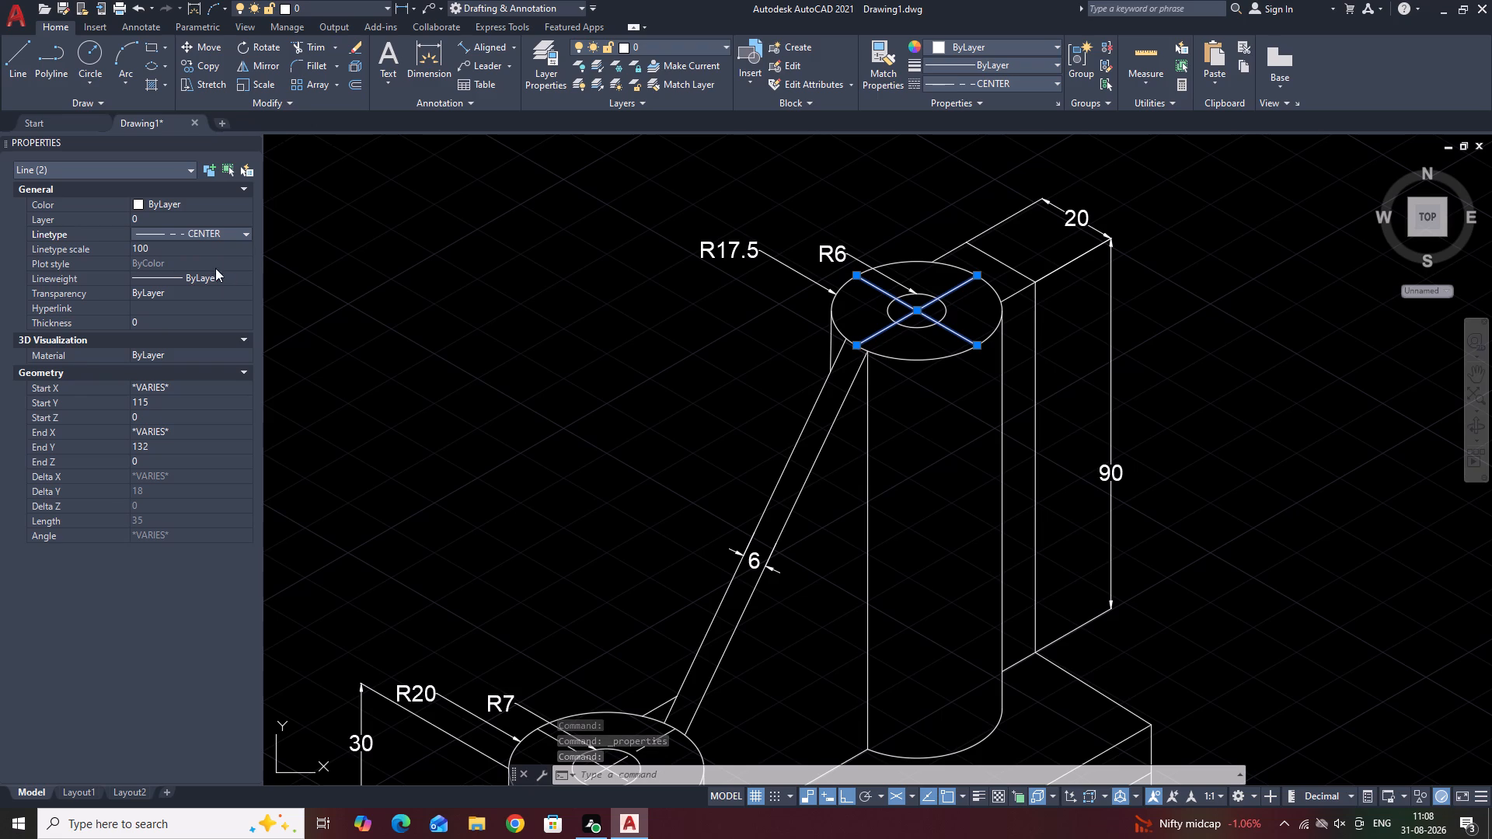
left_click(192, 244)
type("10")
key("Return")
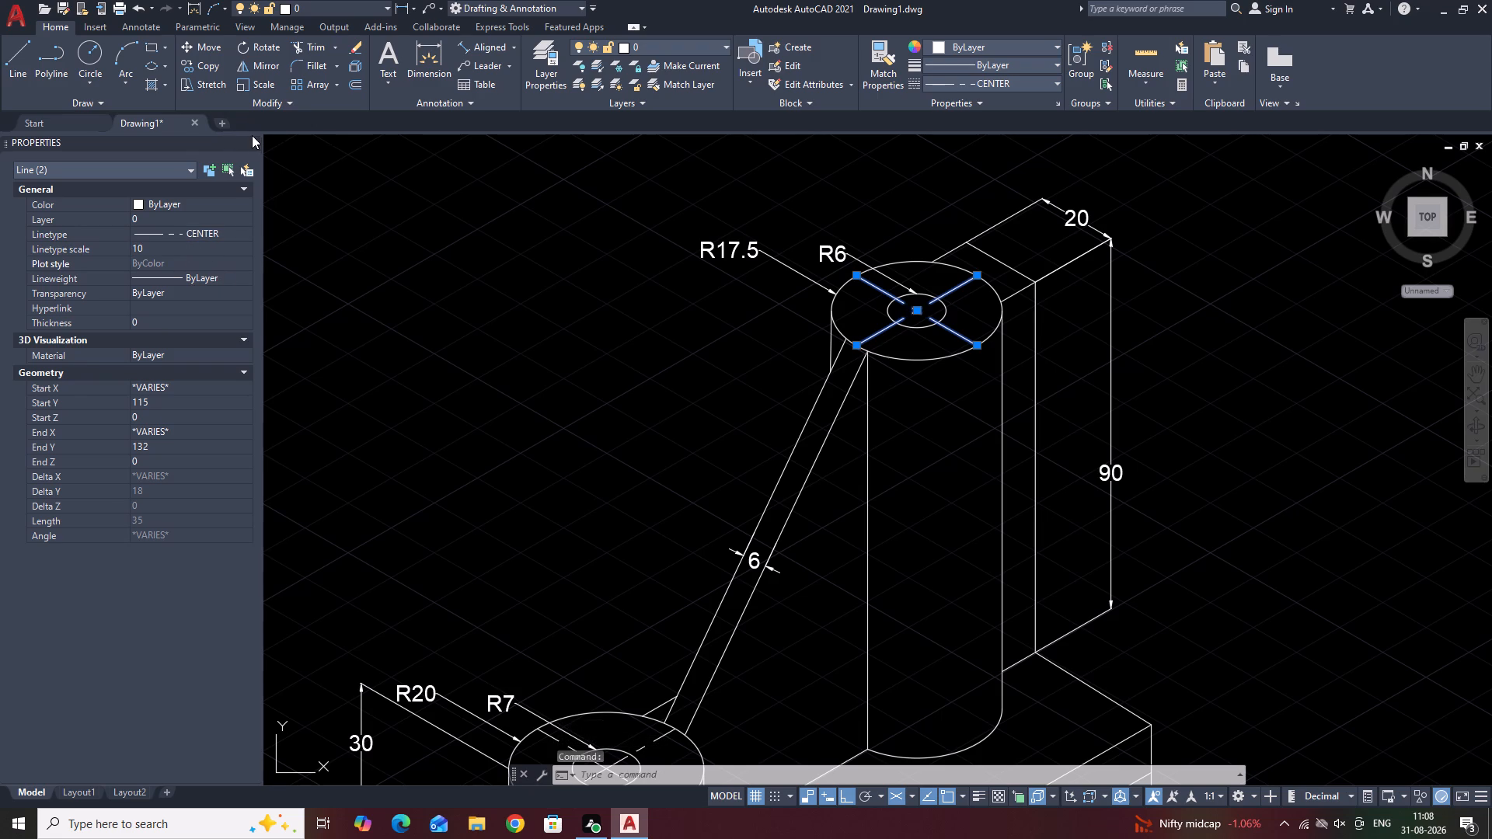
left_click(249, 139)
key("Escape")
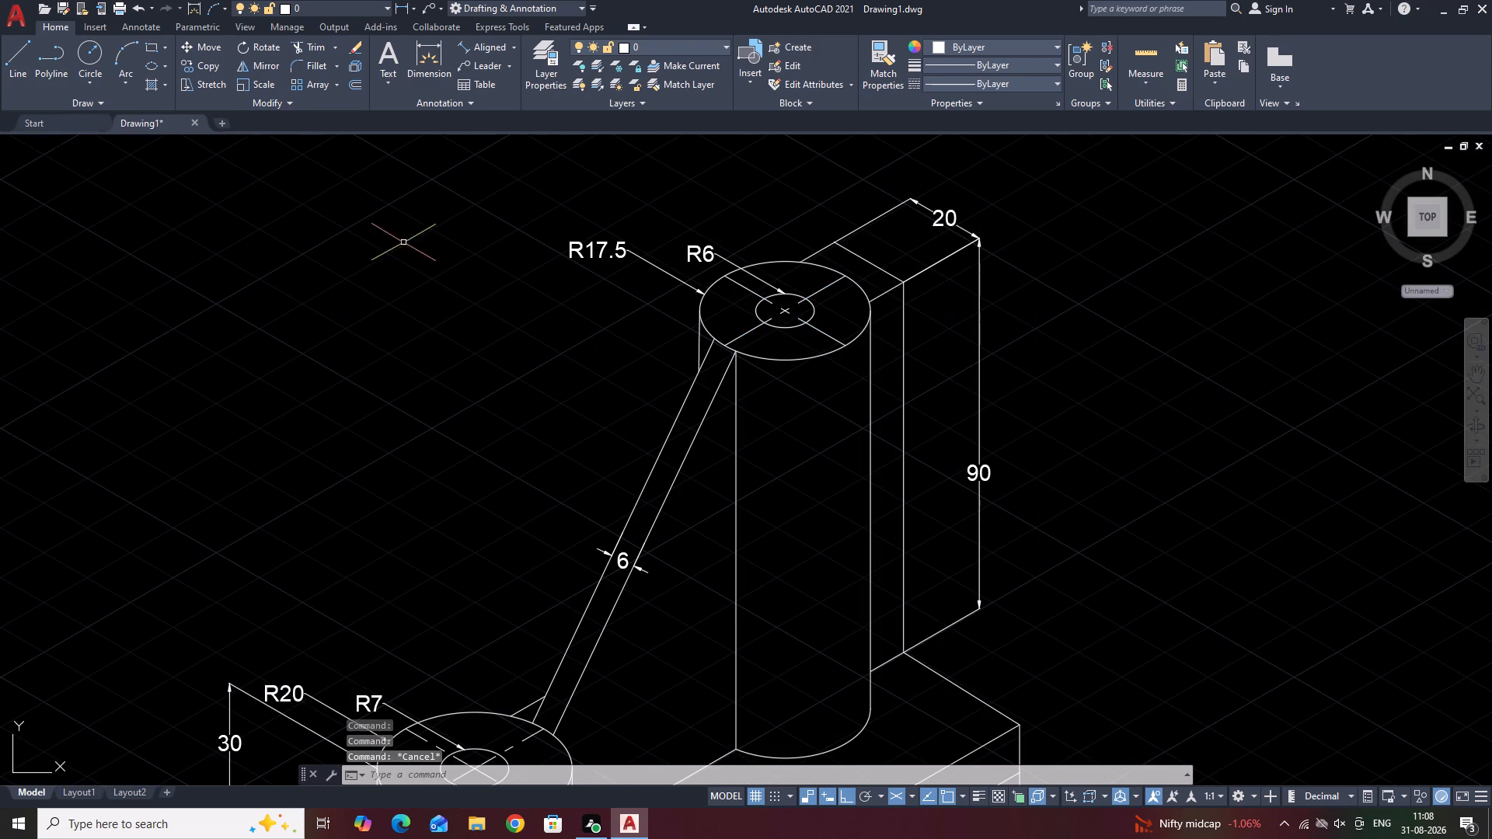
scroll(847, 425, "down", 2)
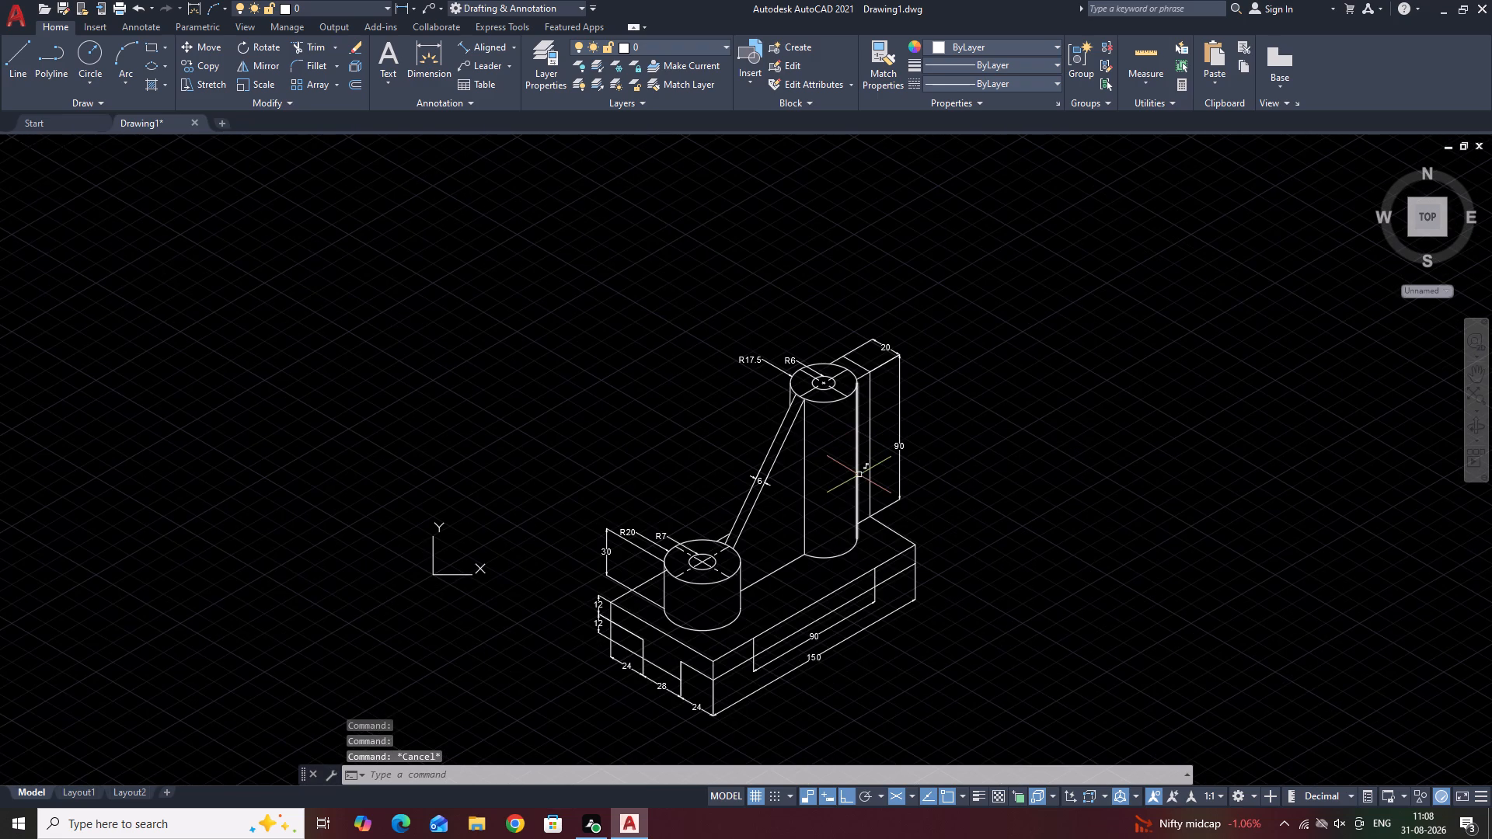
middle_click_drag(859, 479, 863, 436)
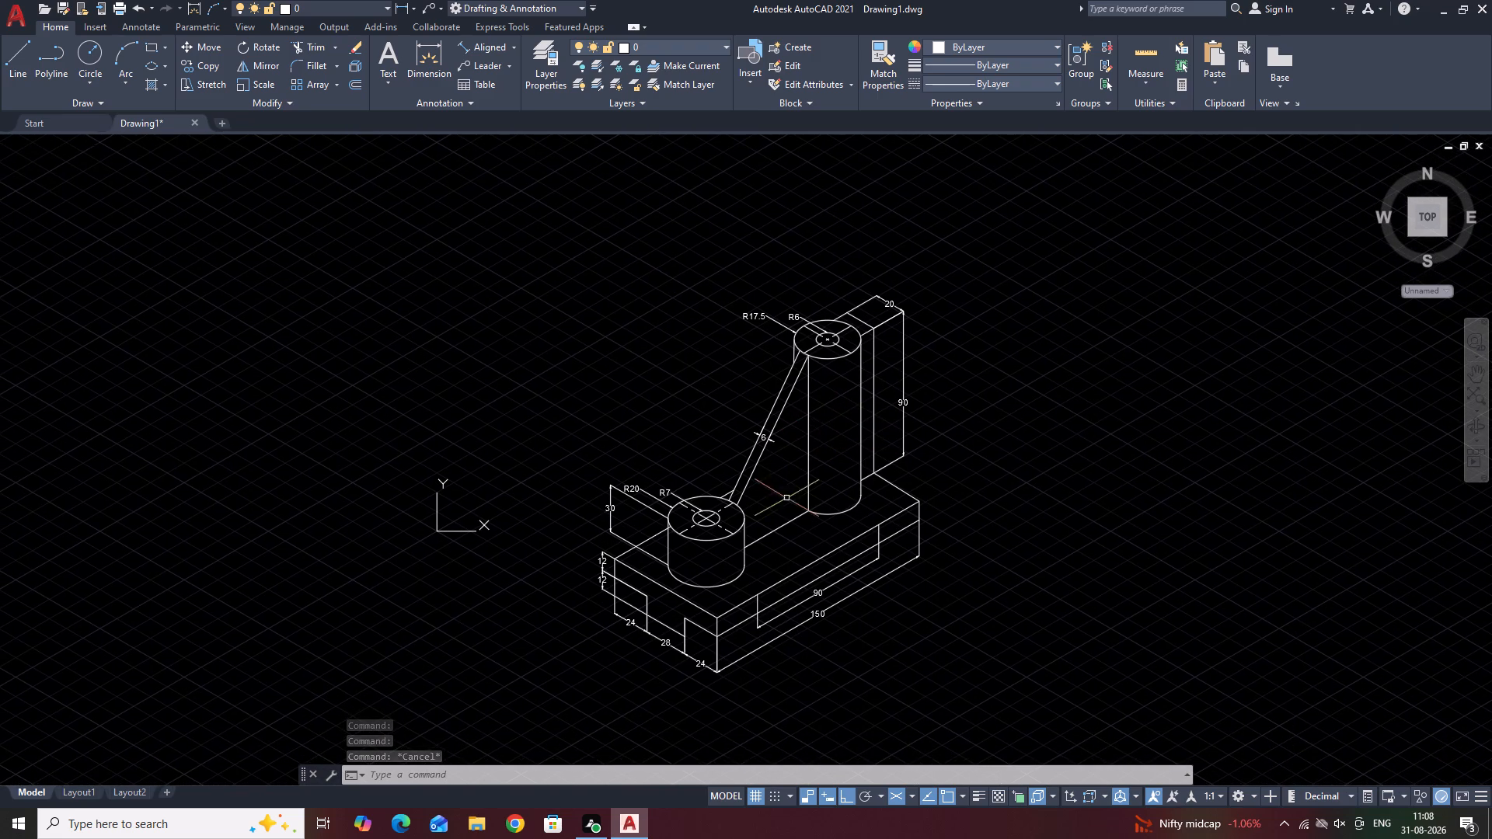
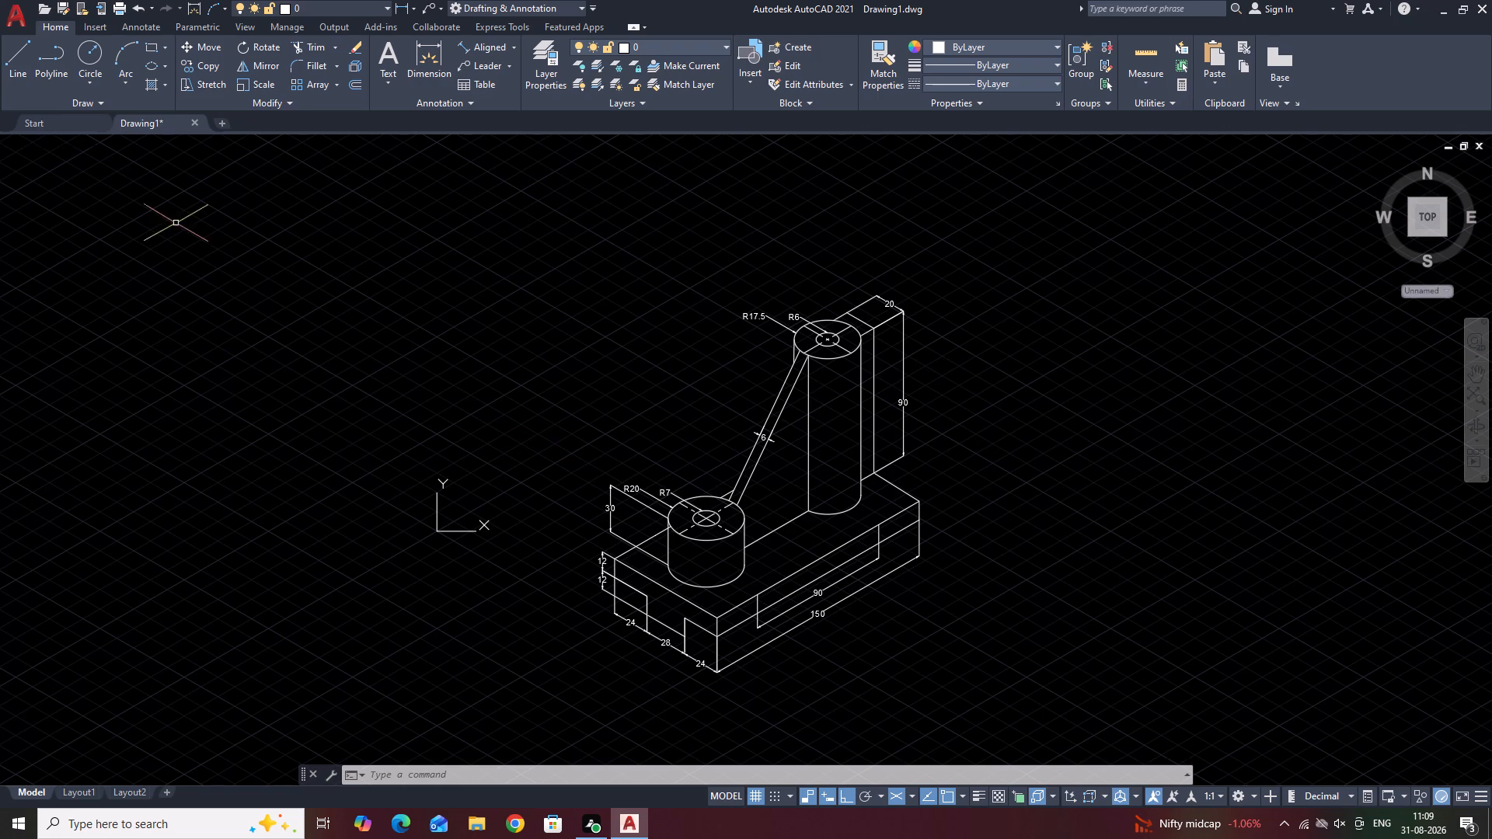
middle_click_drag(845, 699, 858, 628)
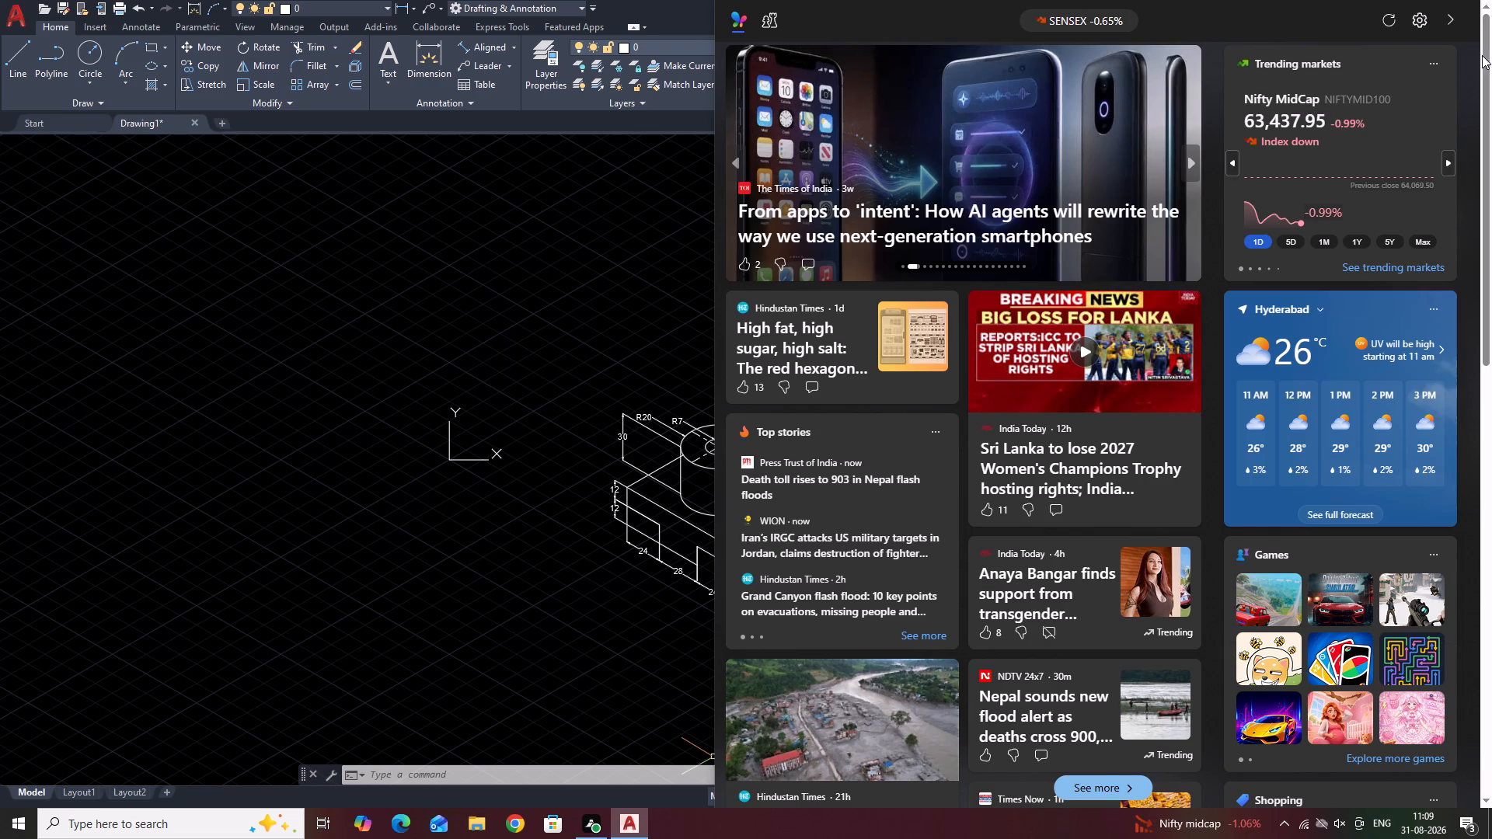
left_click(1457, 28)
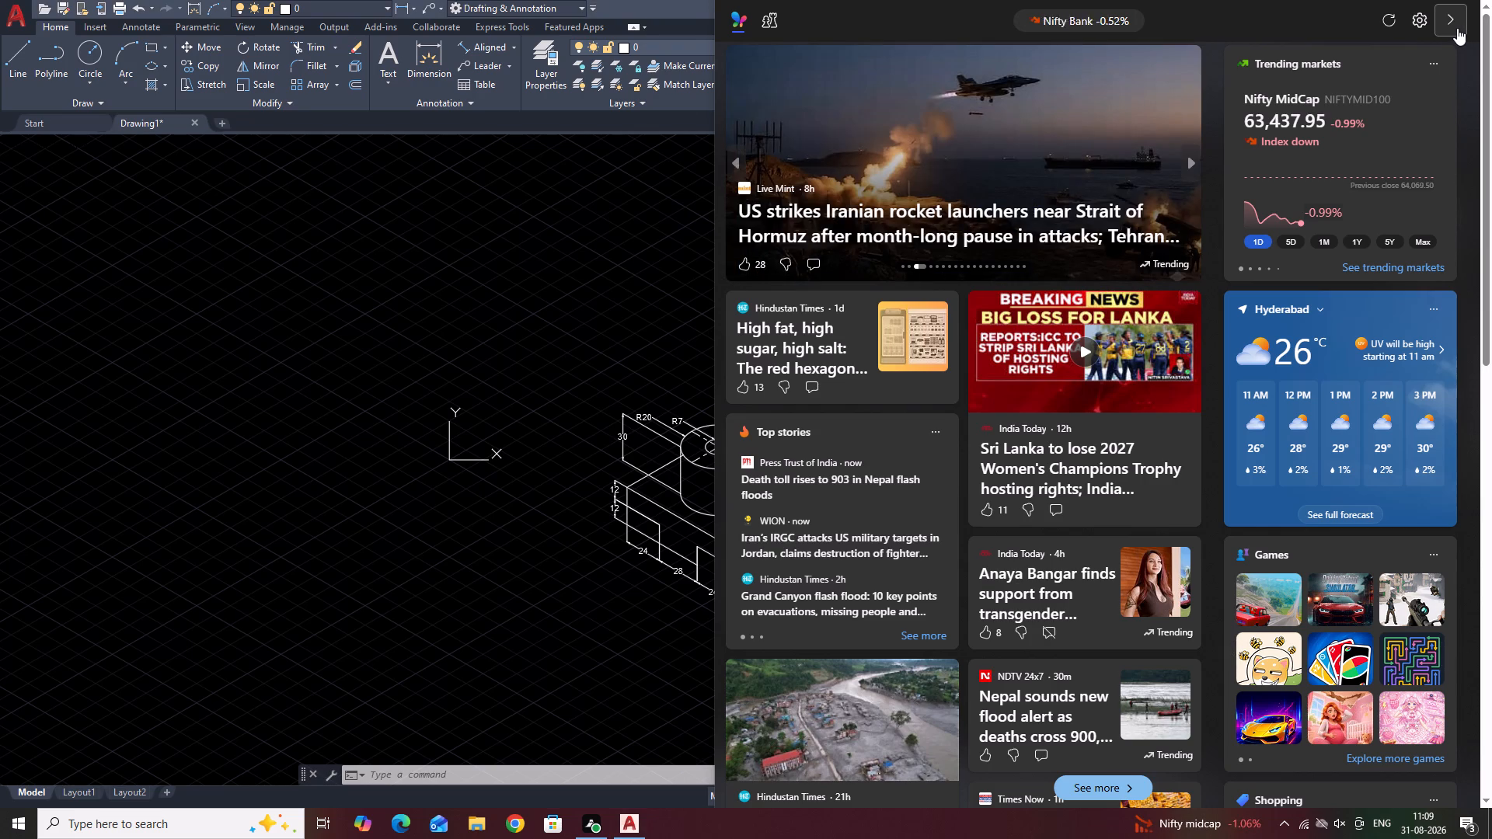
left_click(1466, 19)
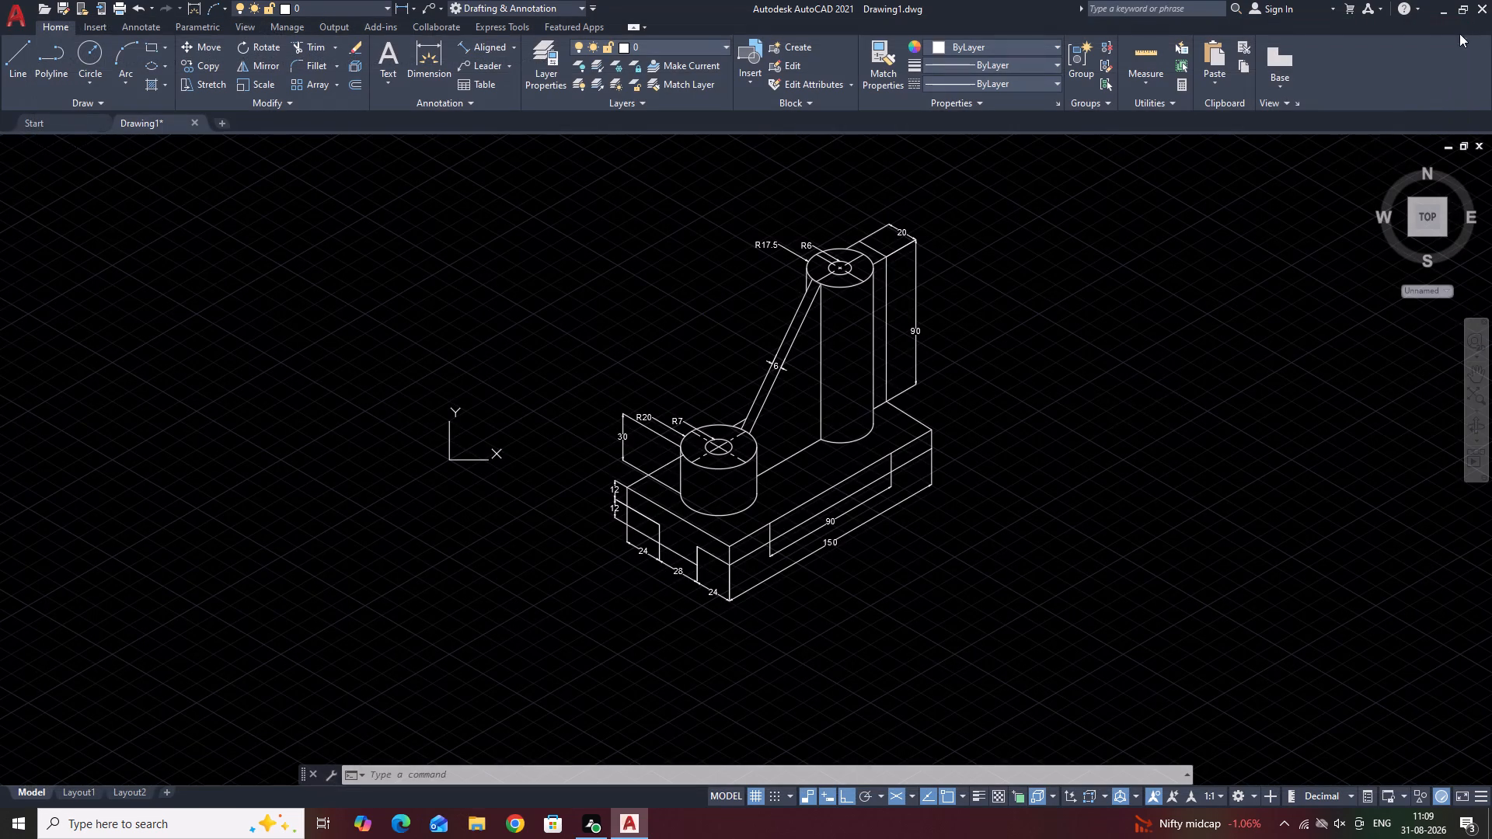
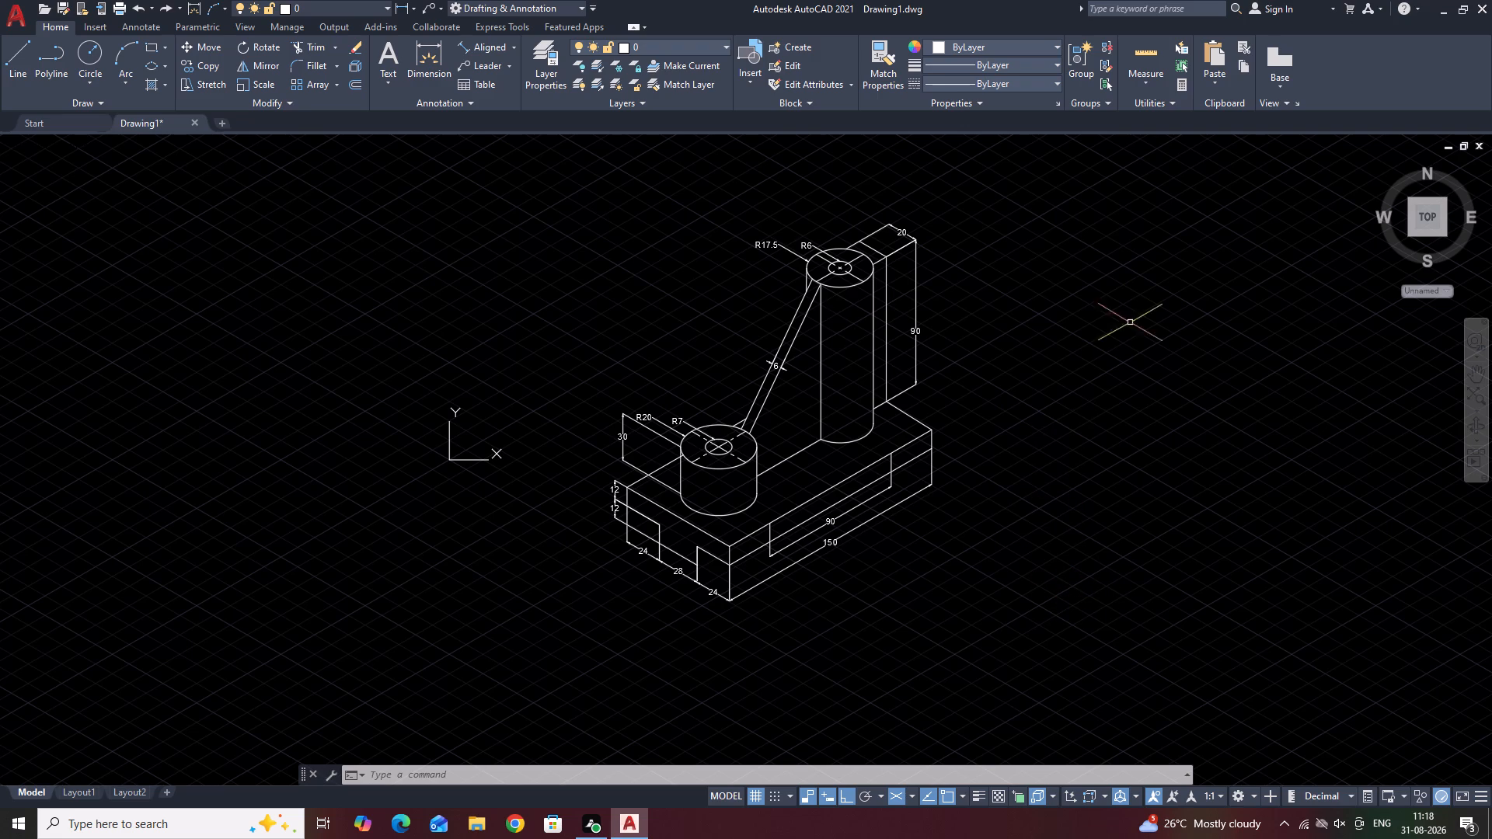
Save the drawing in Documents under the file name 11721 31.
scroll(1138, 308, "down", 1)
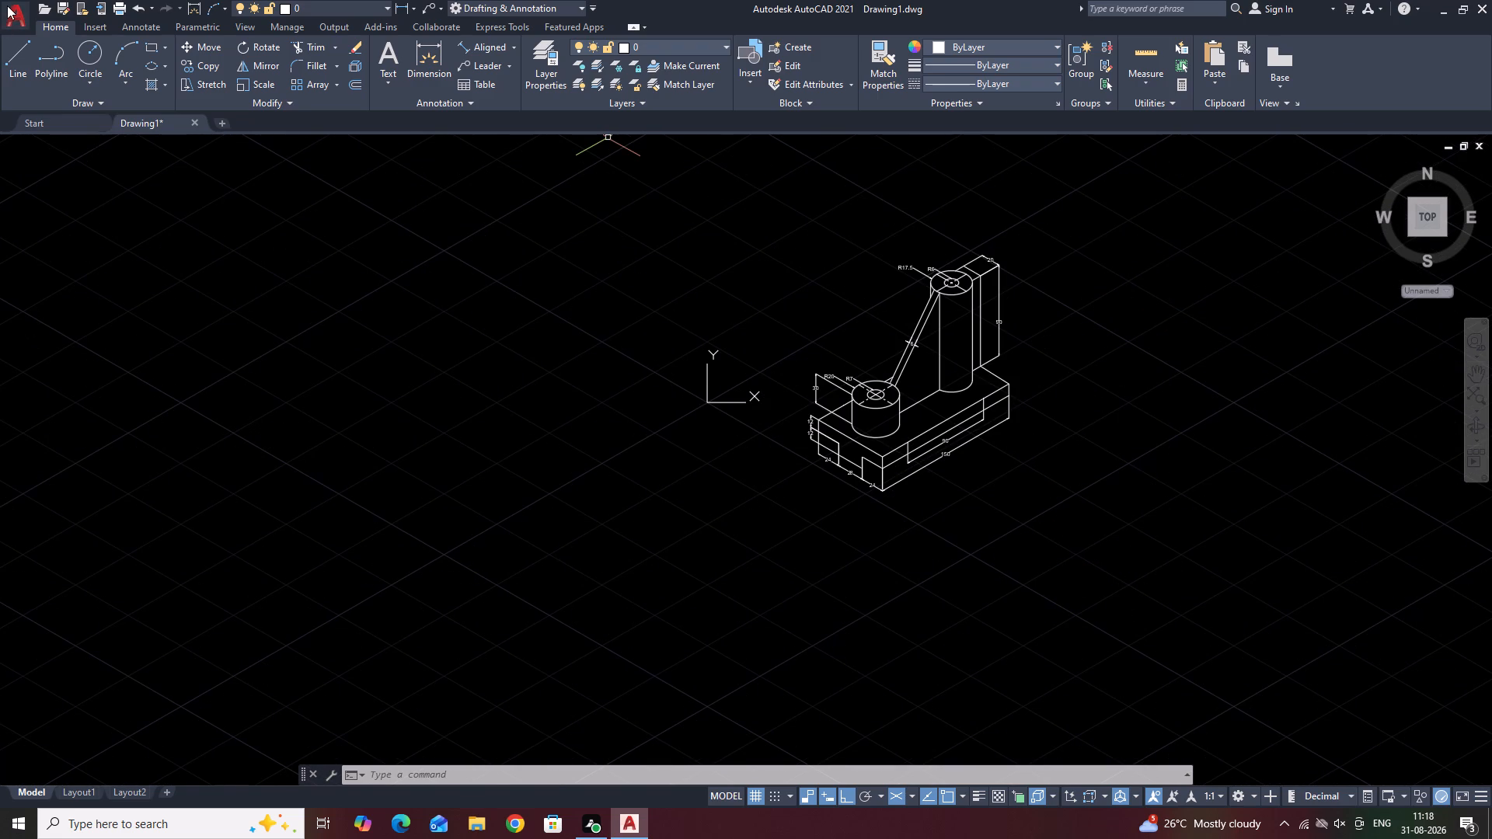
left_click(9, 5)
left_click(75, 200)
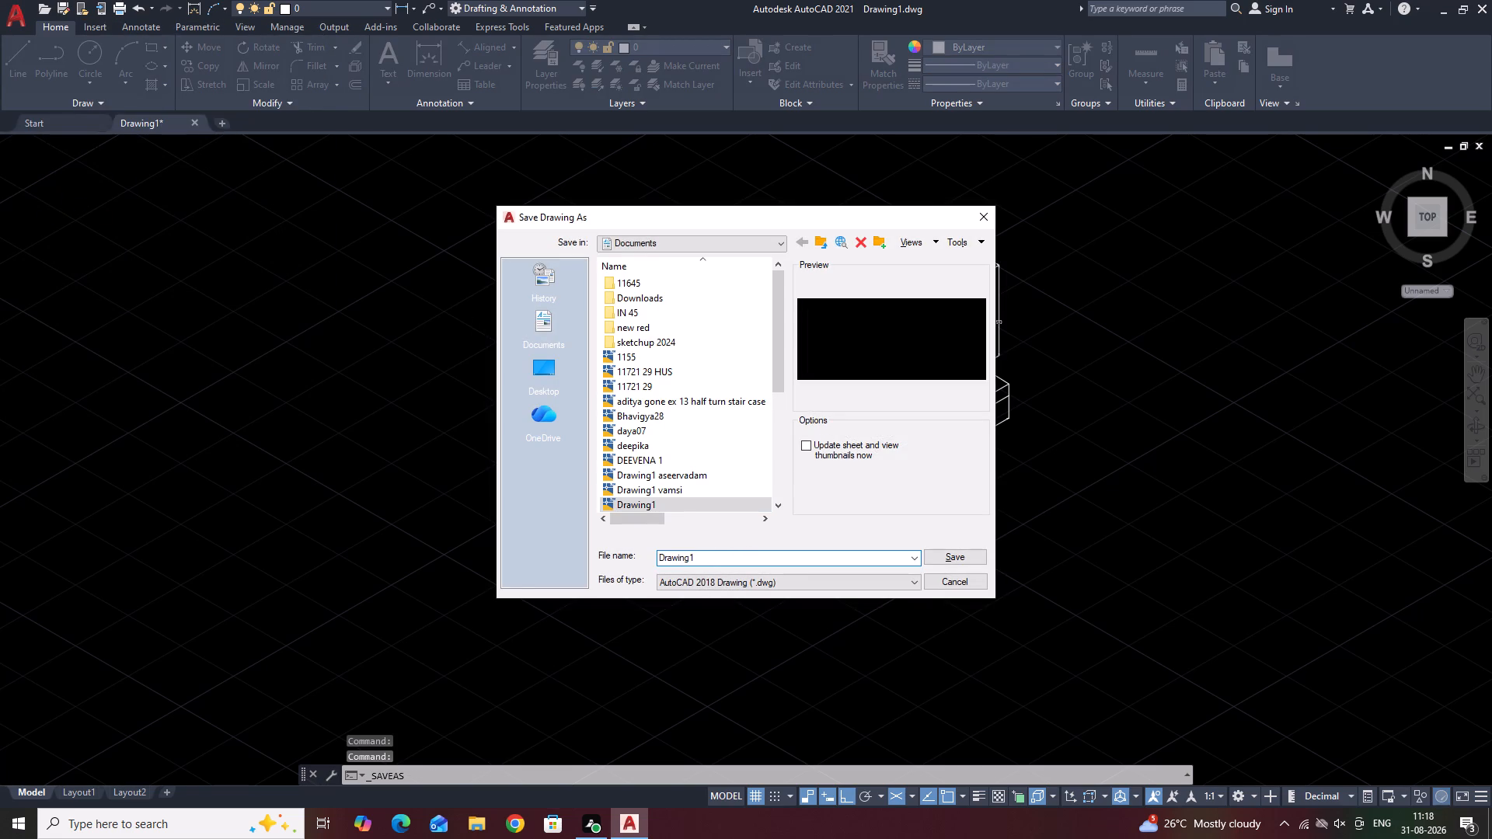
left_click(737, 554)
left_click(737, 554)
double_click(727, 555)
type("11721")
key("space")
type("31")
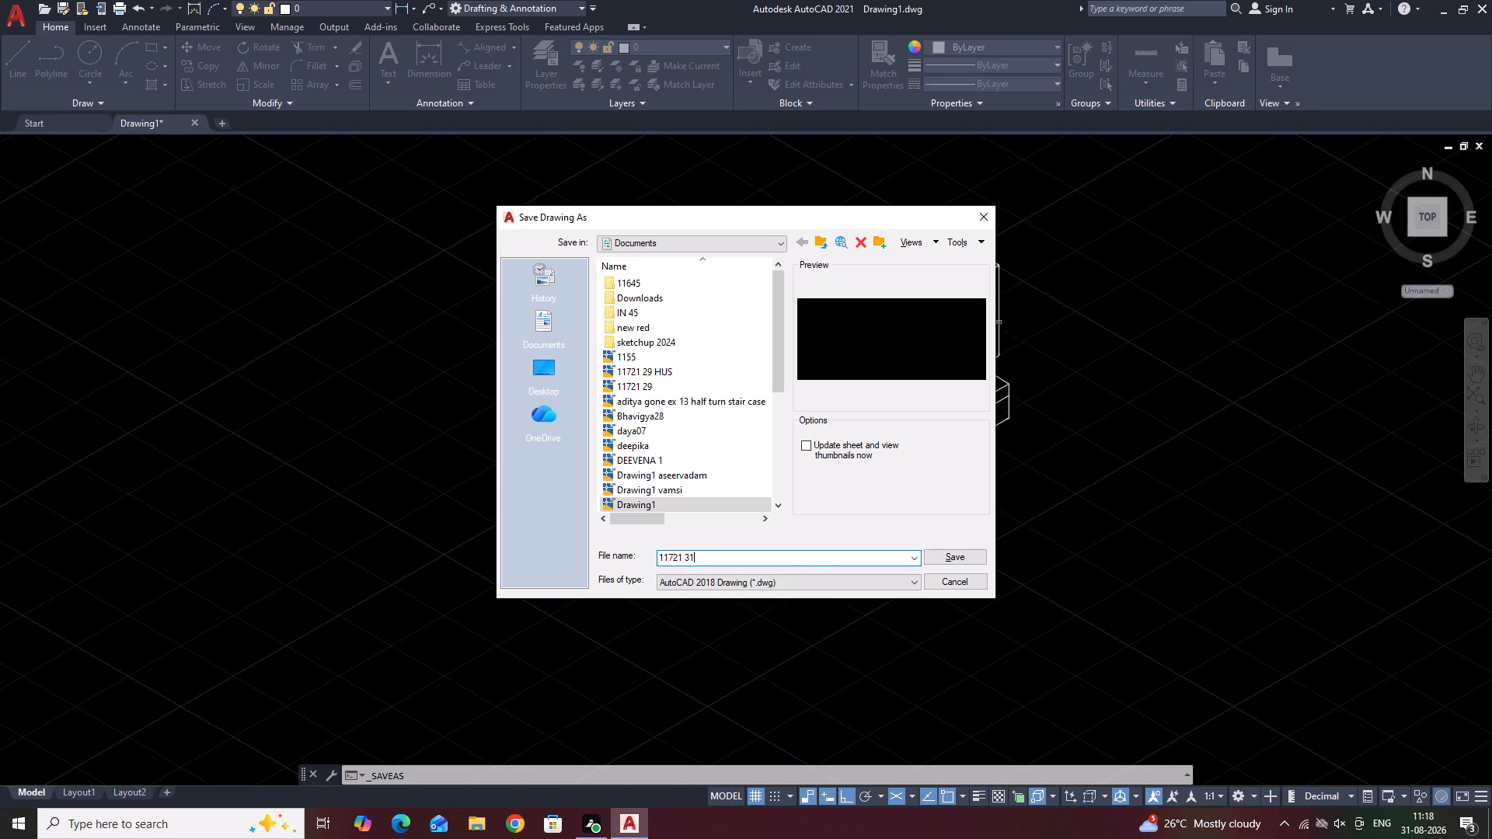
left_click(961, 555)
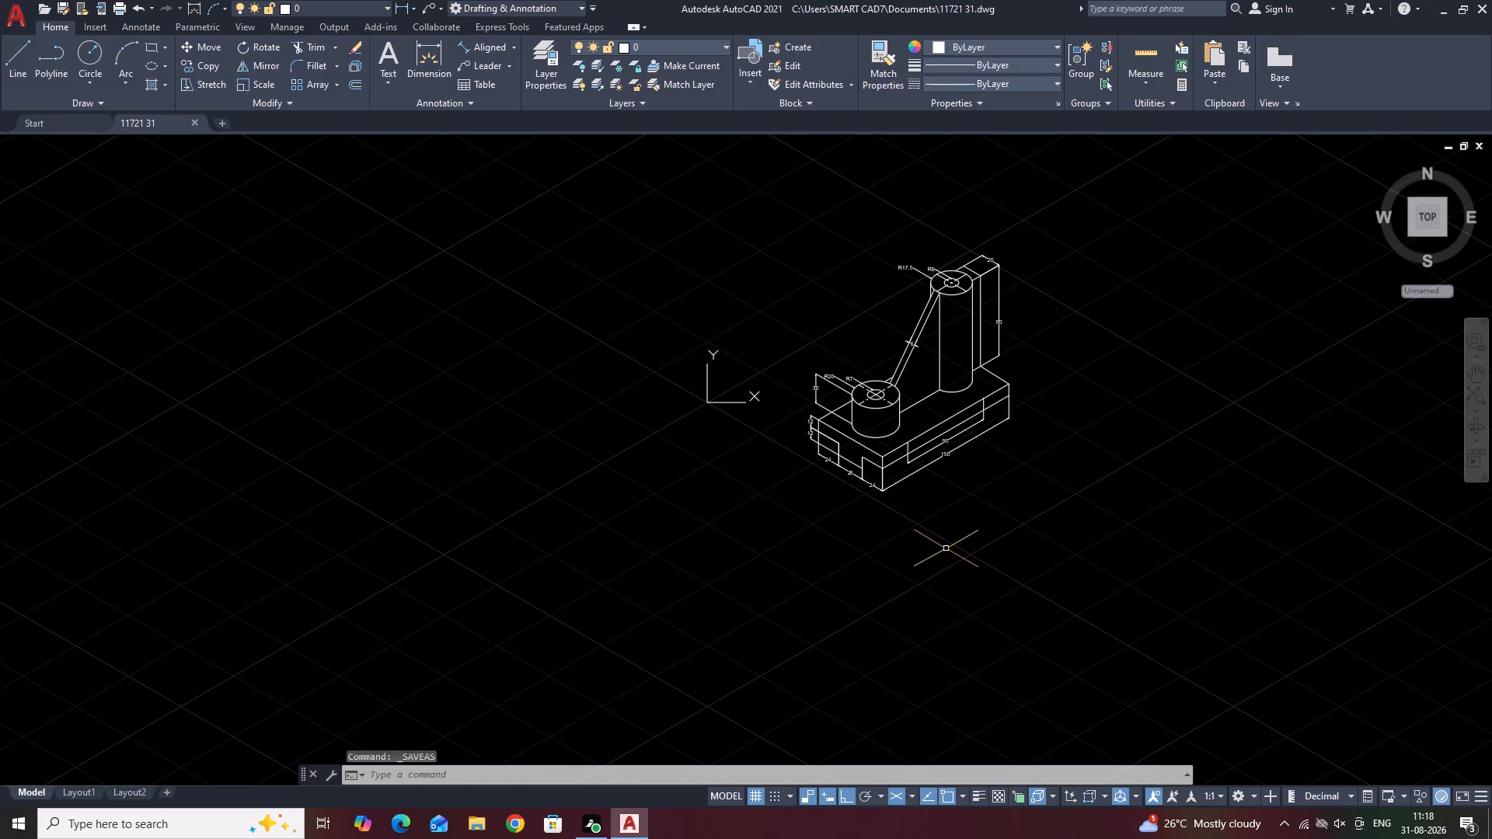
Set the default lineweight to 0.00 mm in the lineweight settings.
type("LIN")
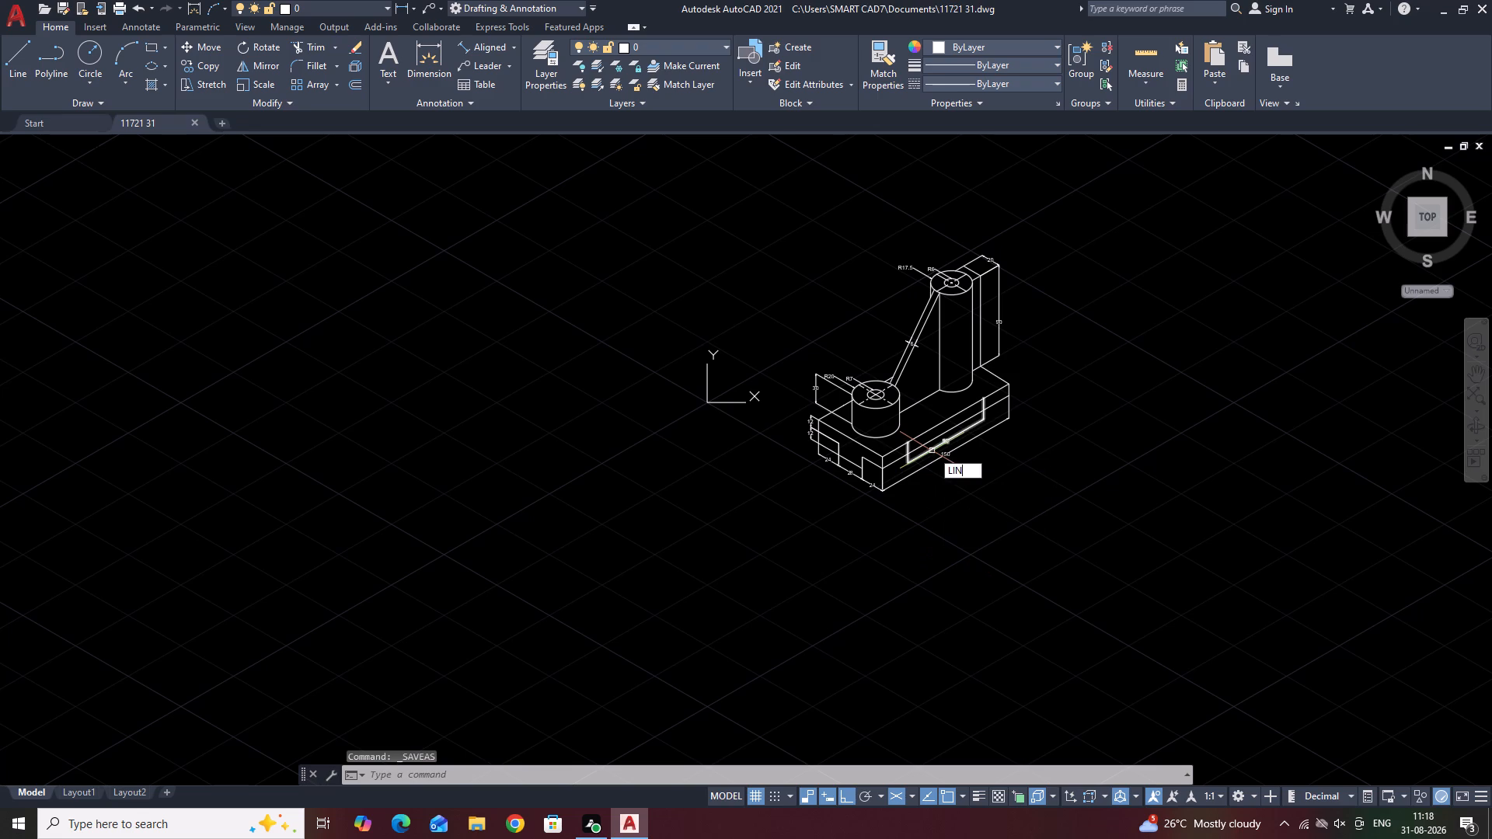
left_click(967, 519)
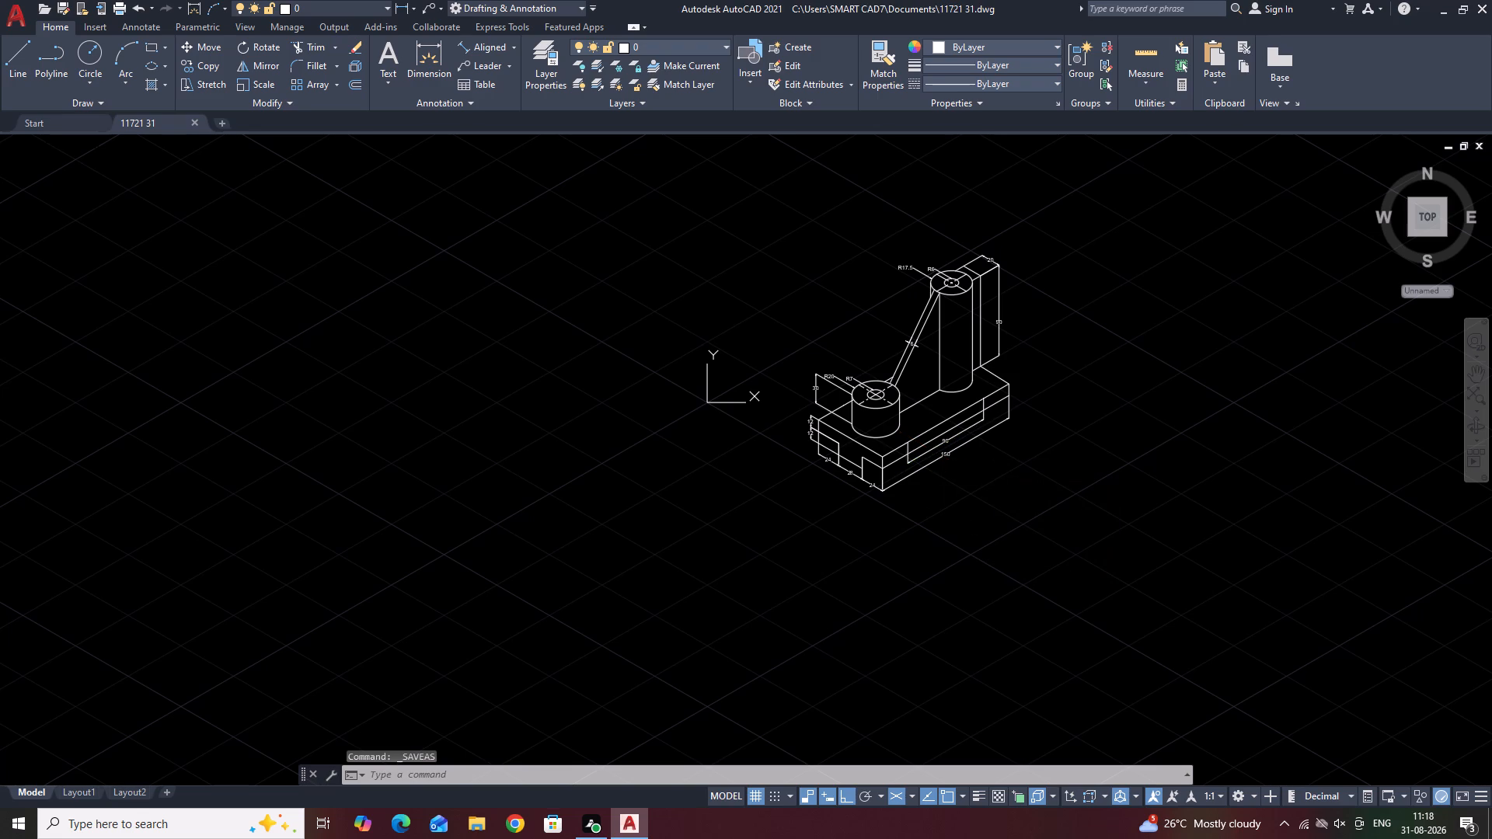
left_click(893, 394)
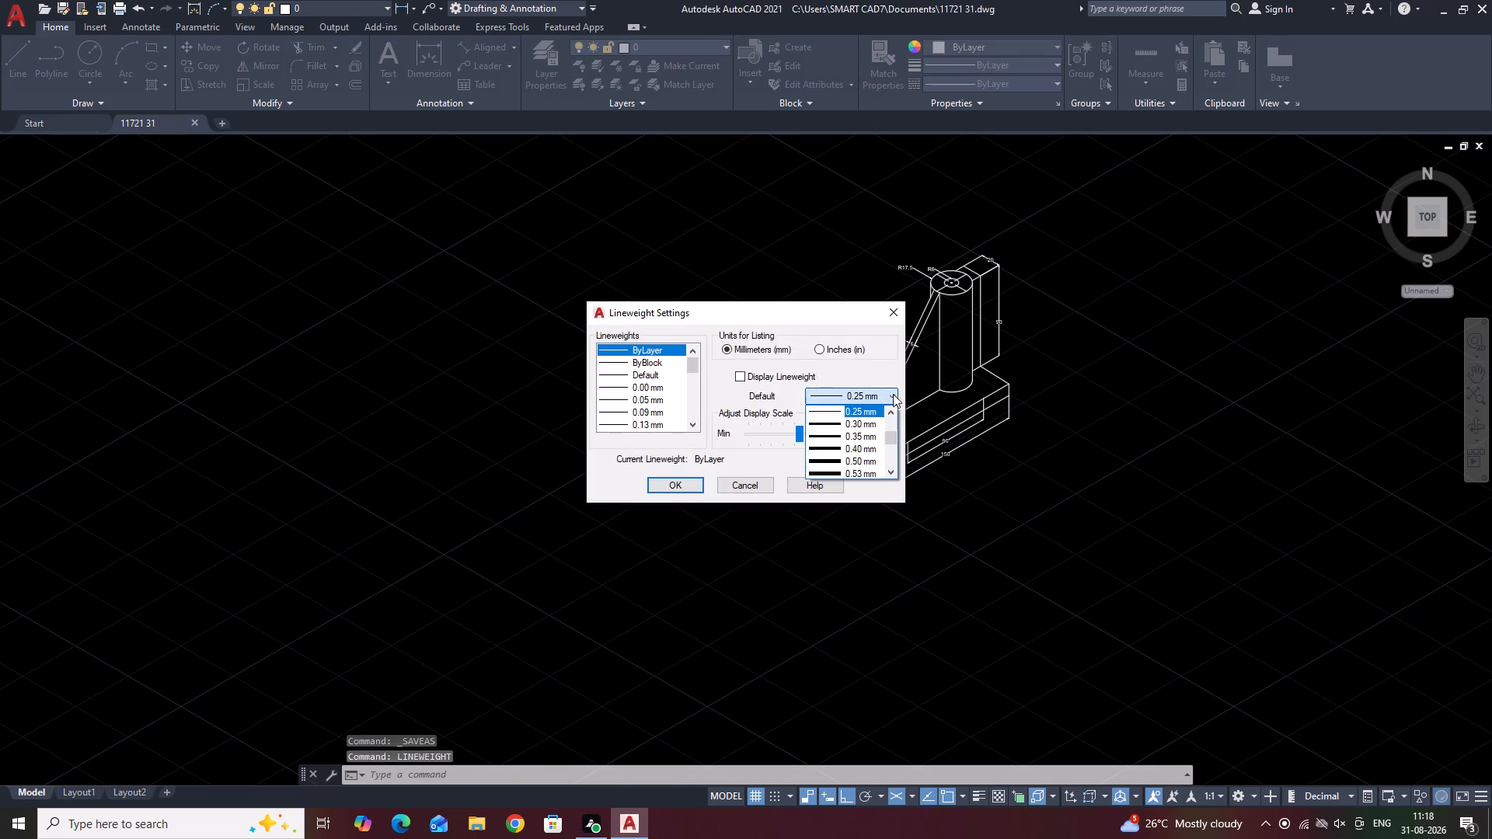
left_click_drag(891, 441, 891, 407)
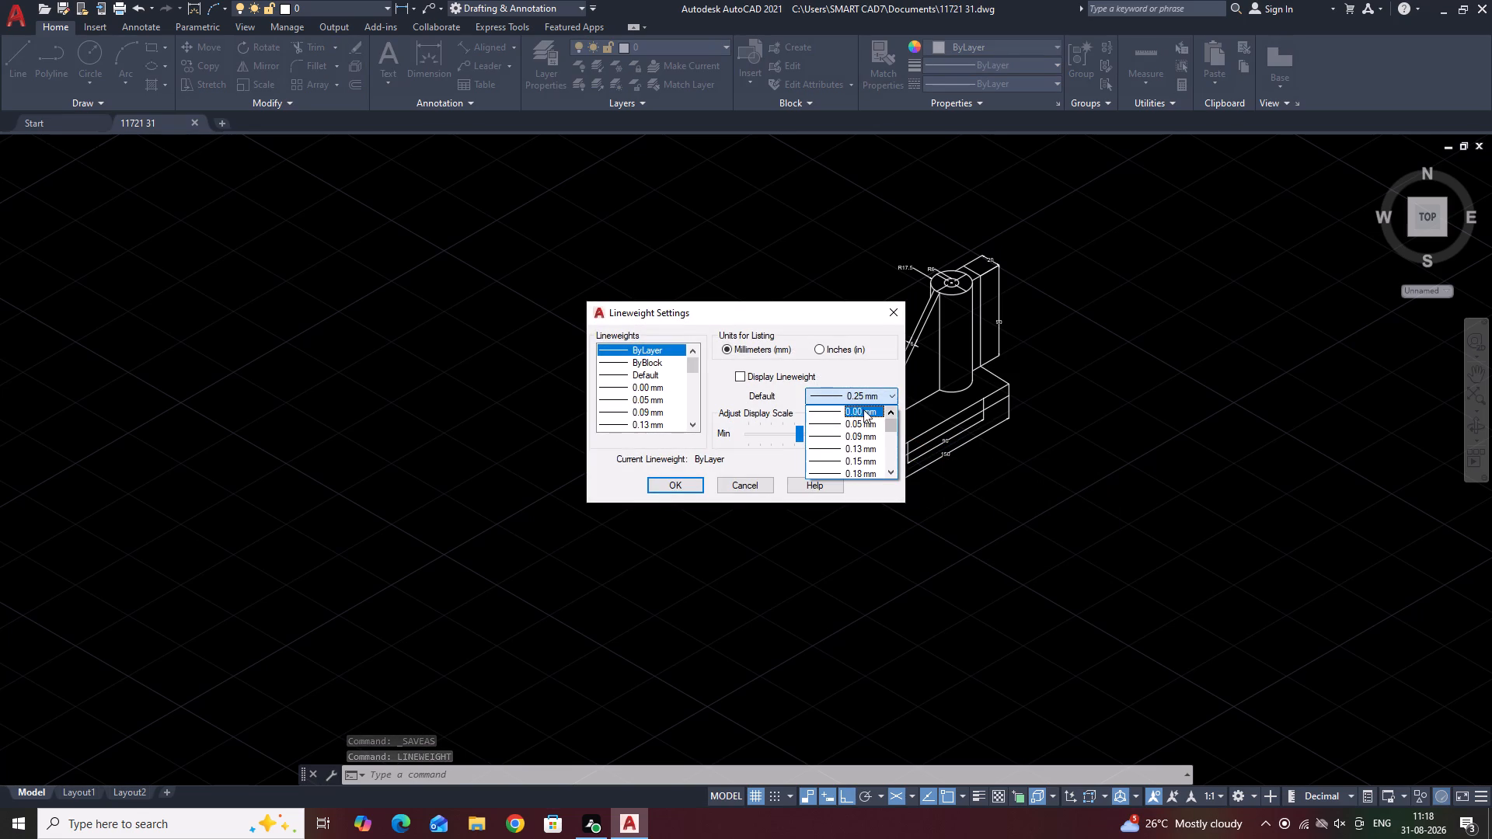
left_click(853, 409)
left_click(680, 486)
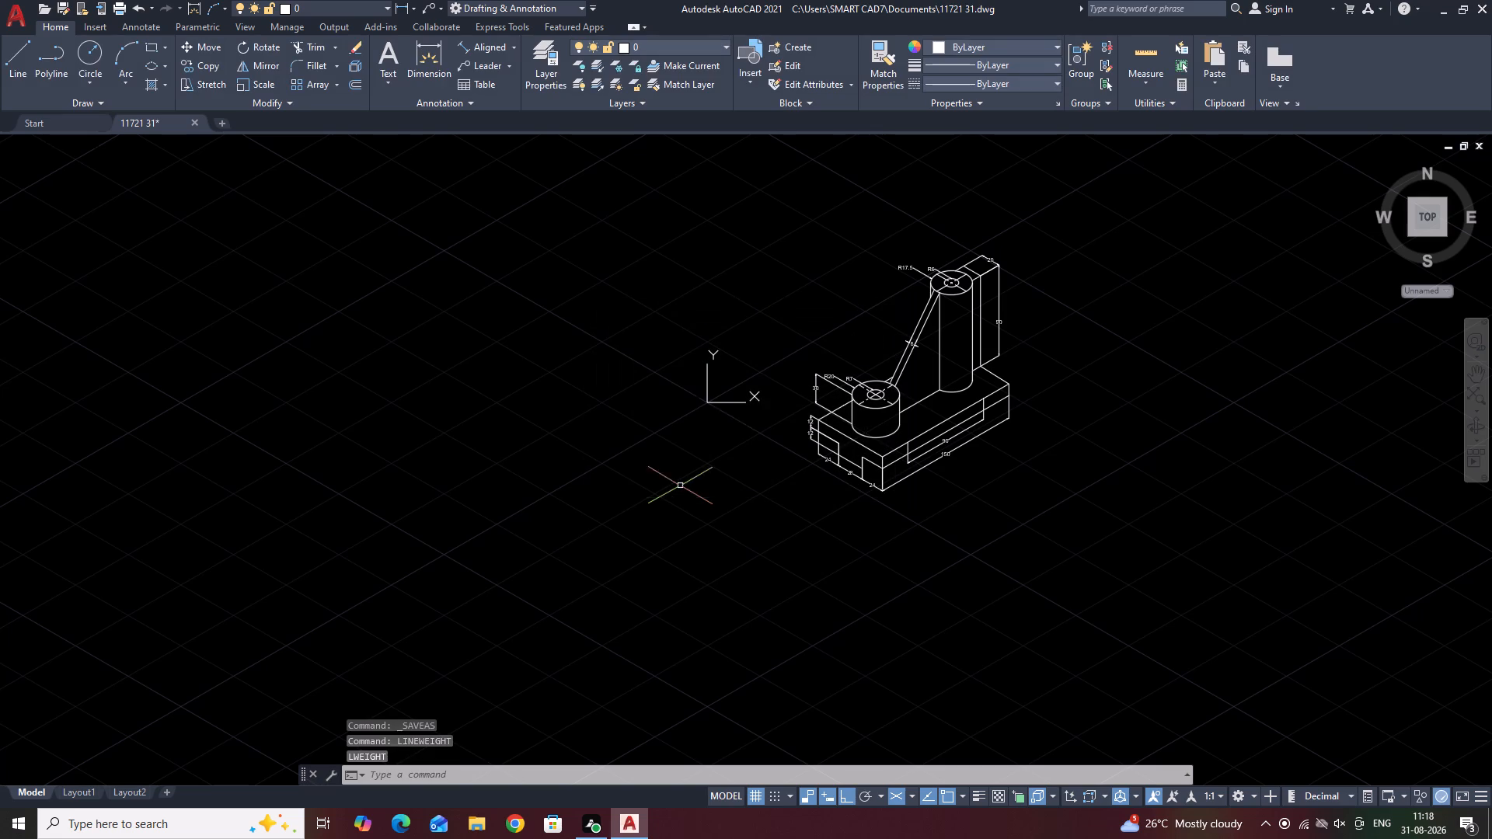
Set up a centred plot with AutoCAD PDF (High Quality Print).pc3, using a window around the whole dimensioned part.
middle_click_drag(839, 301, 808, 381)
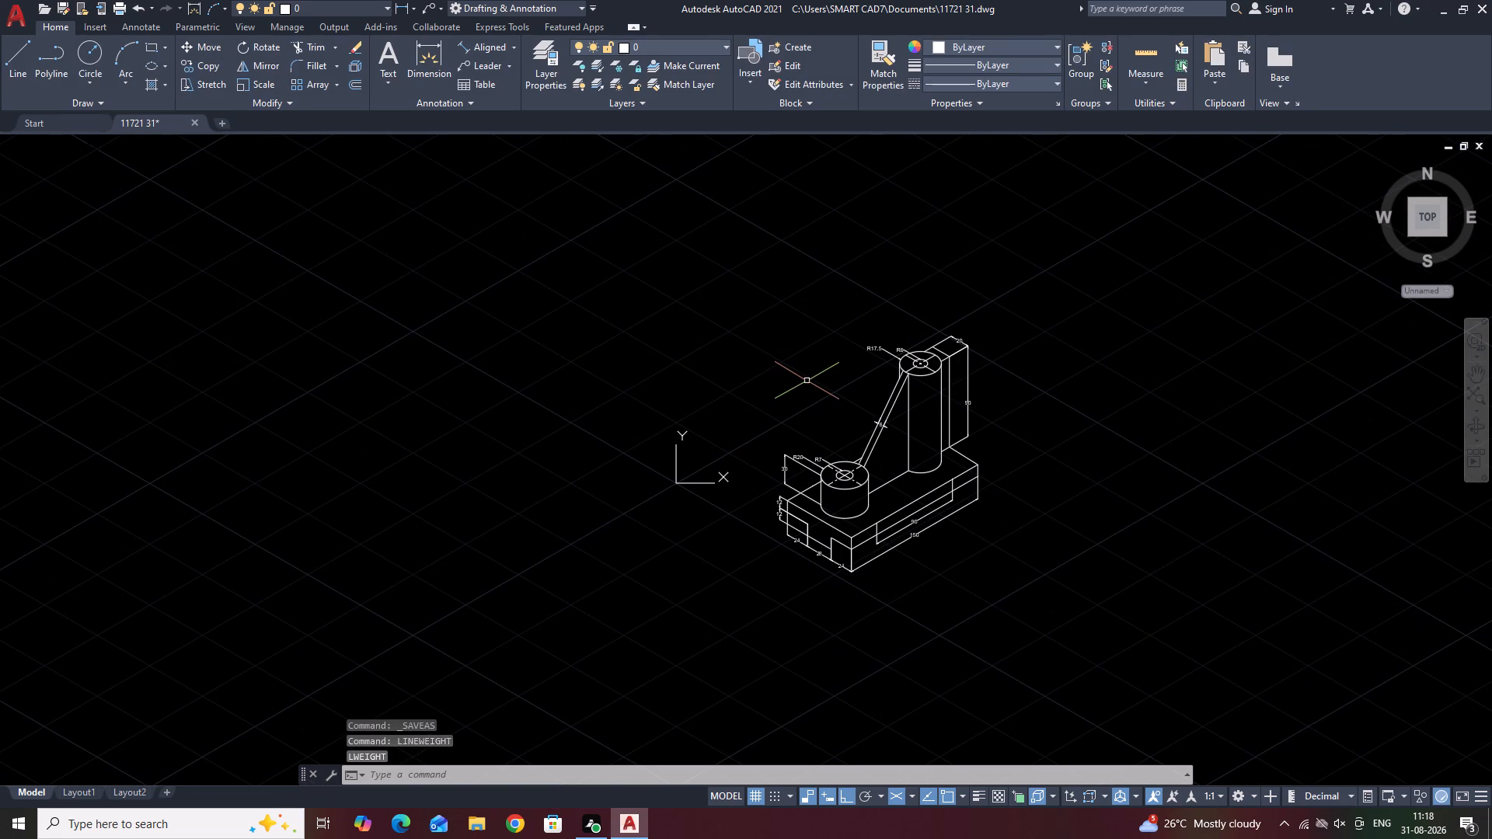
key("ctrl+p")
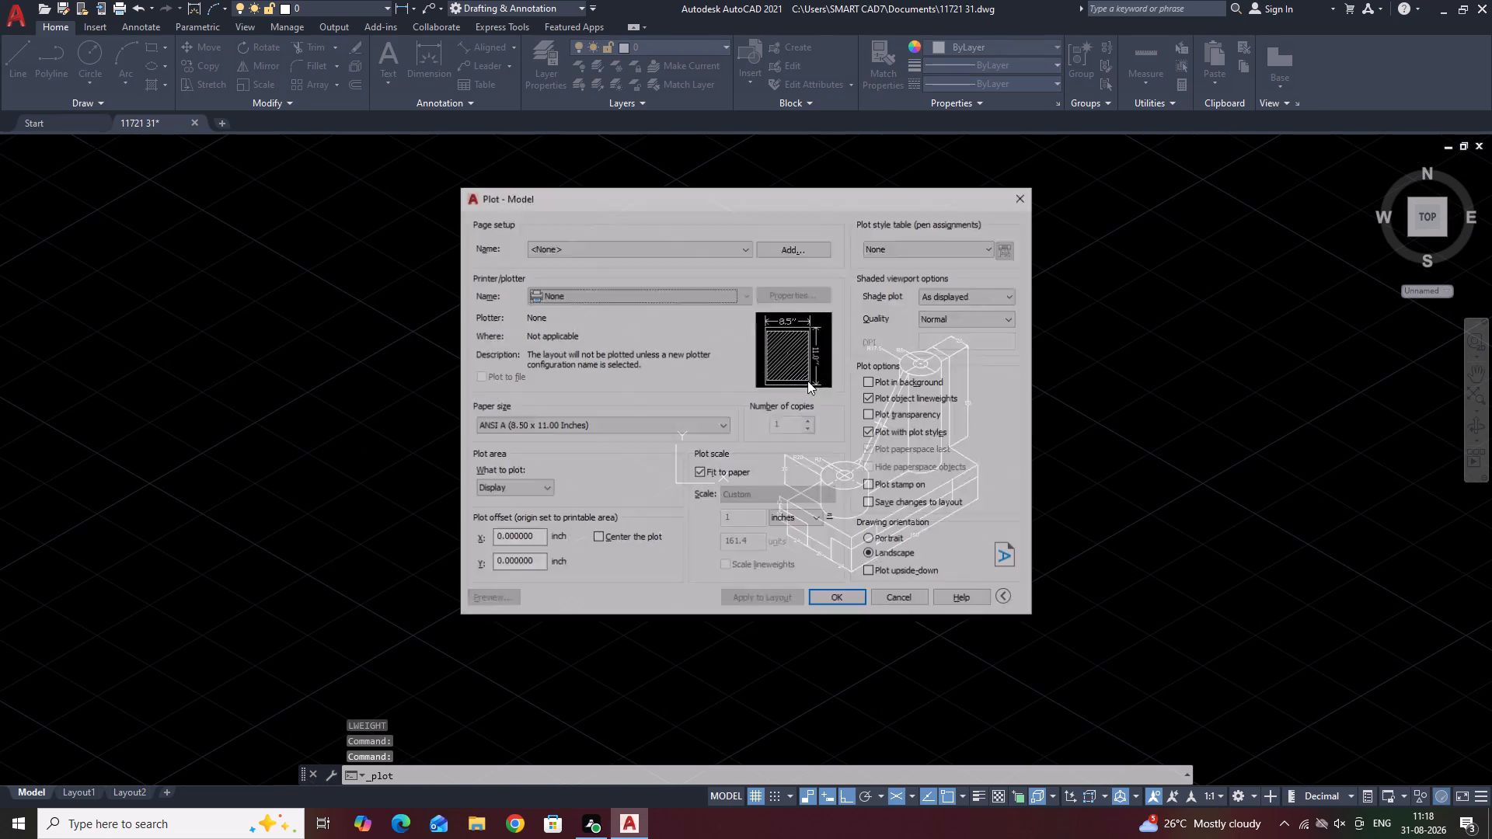
left_click(617, 298)
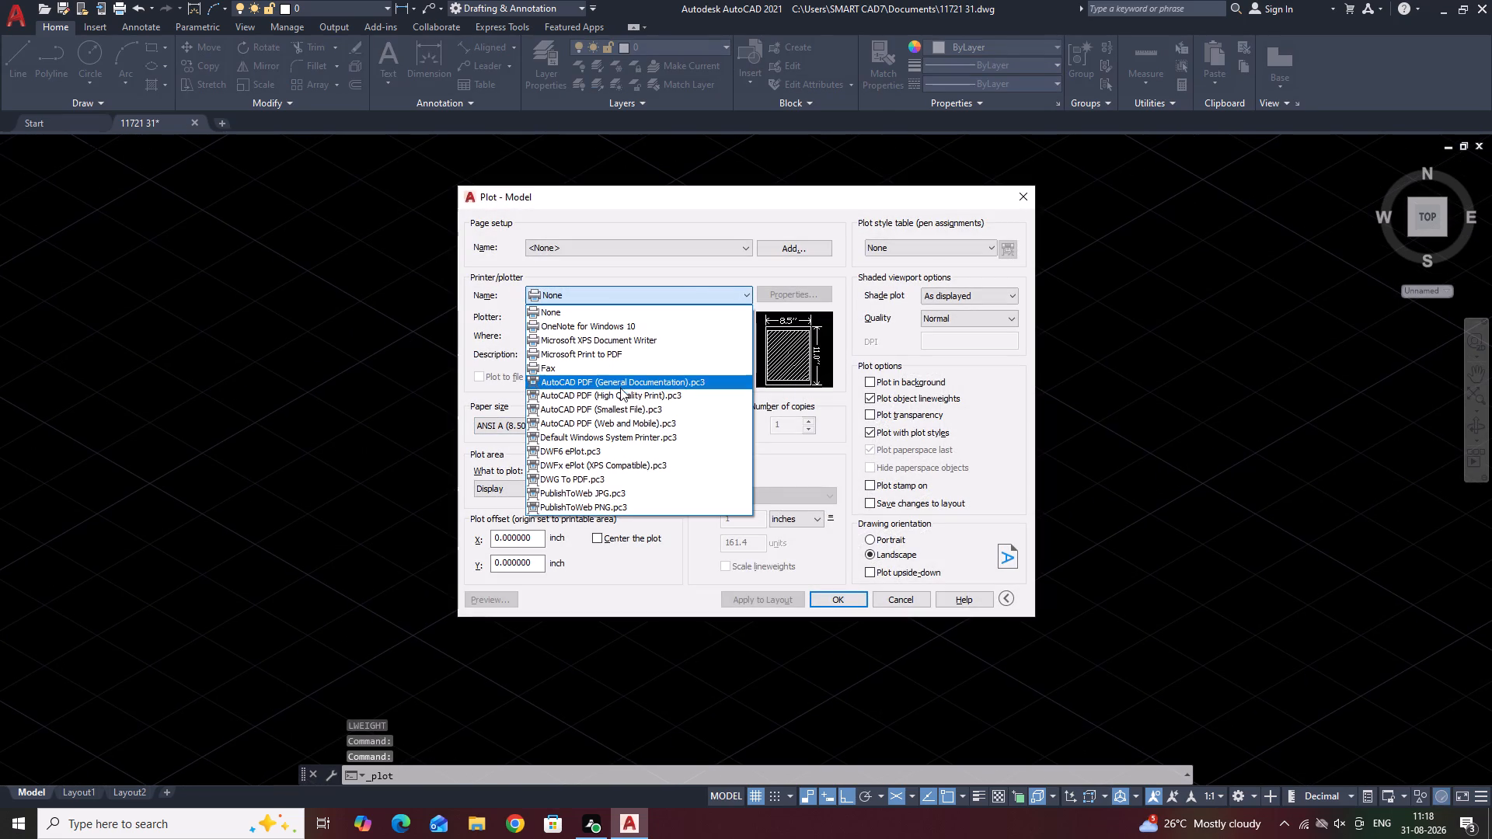
left_click(619, 392)
left_click(530, 488)
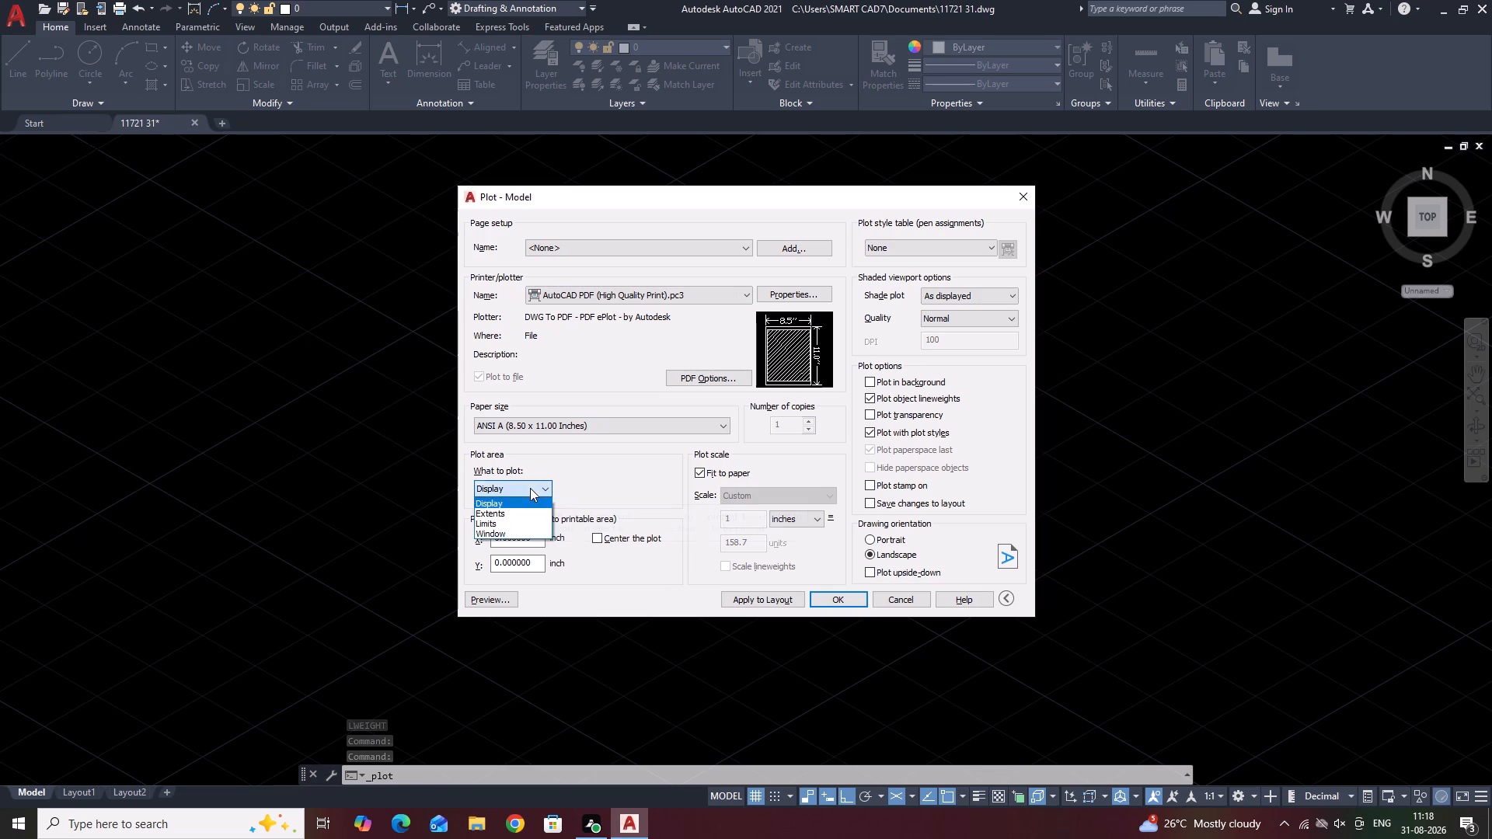
left_click(517, 531)
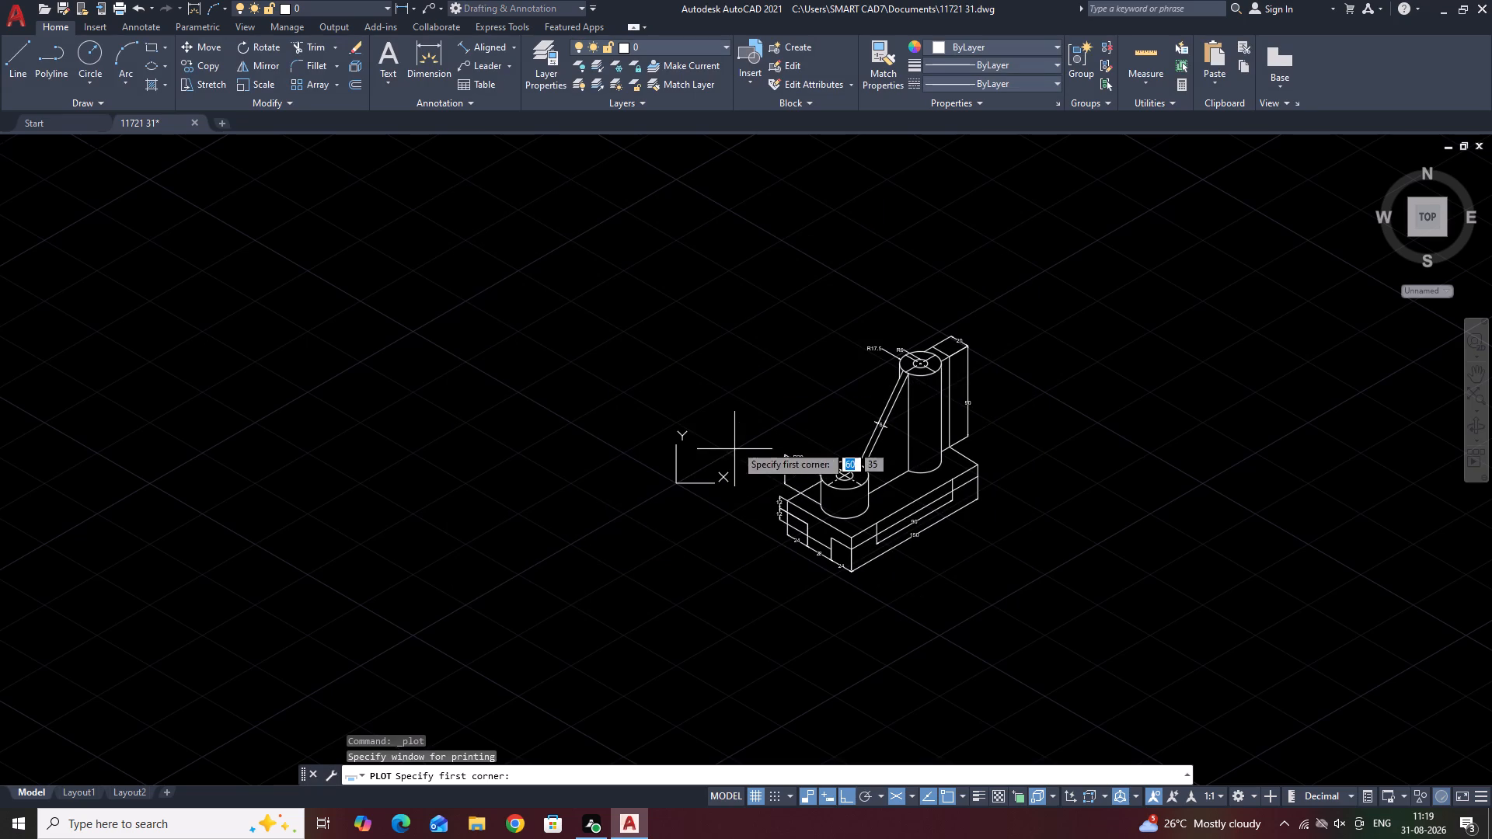
left_click(729, 316)
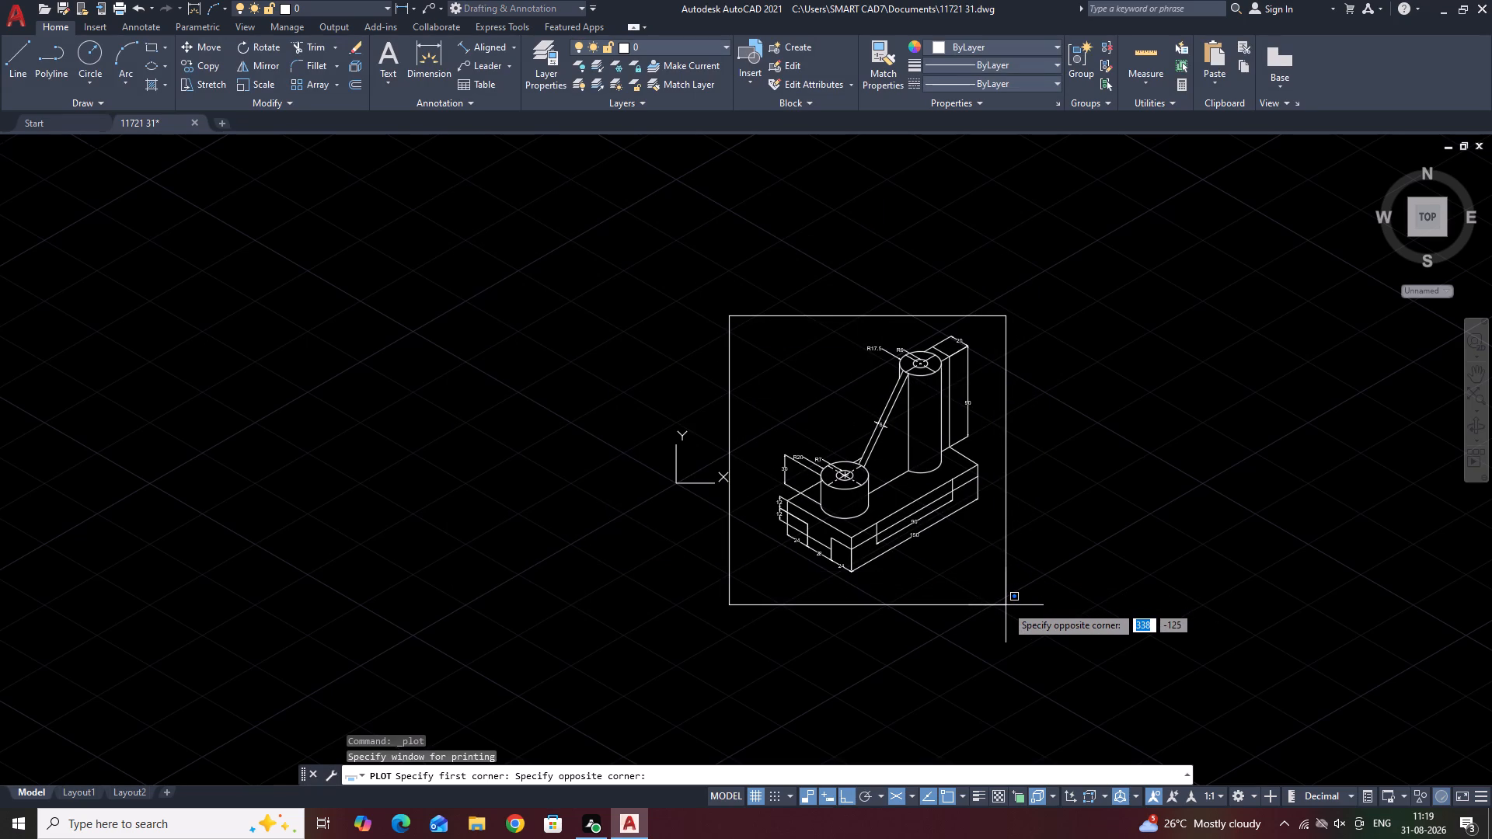
left_click(1009, 599)
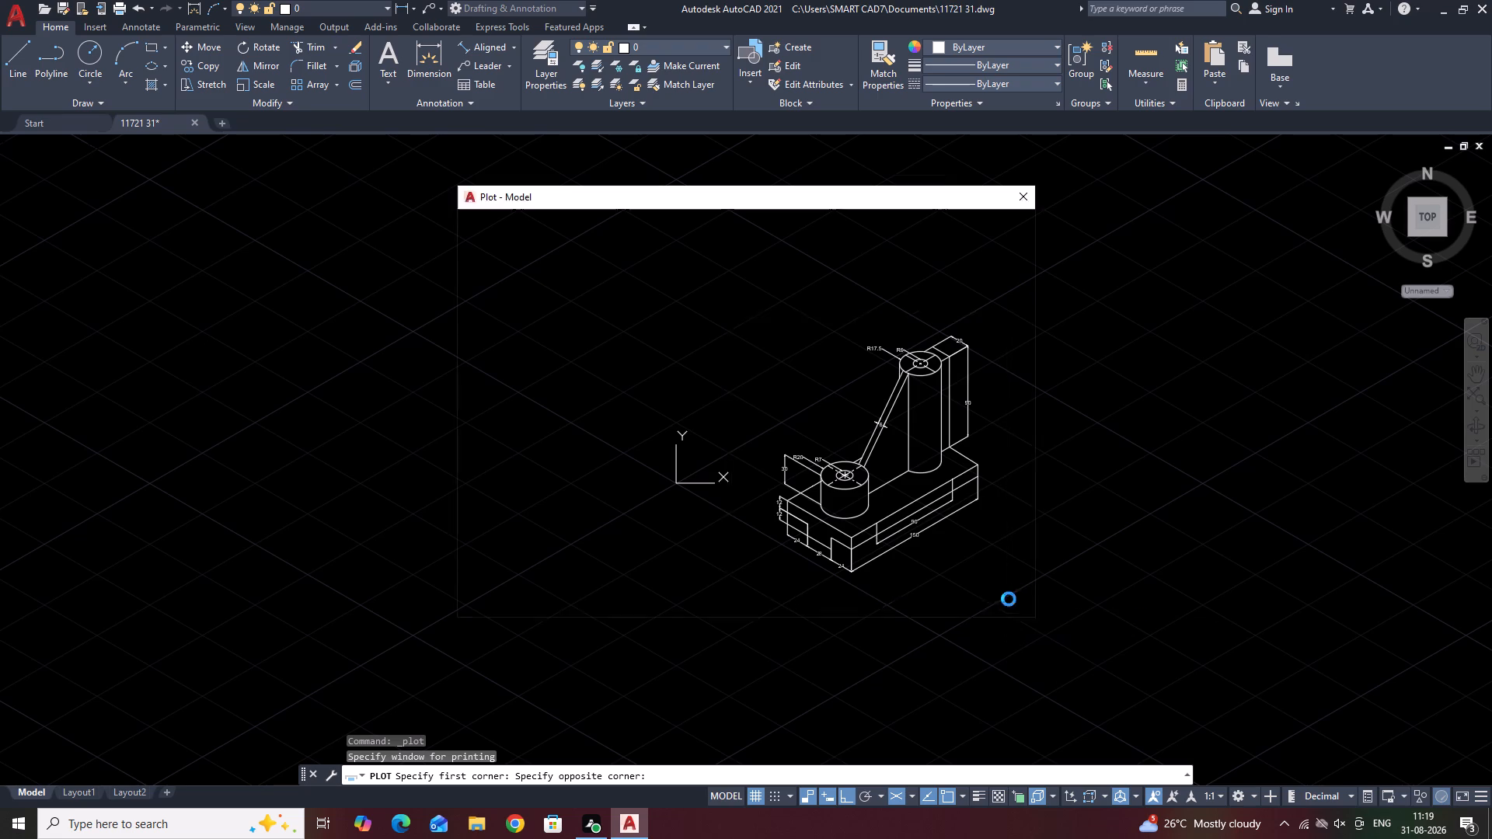
left_click(638, 534)
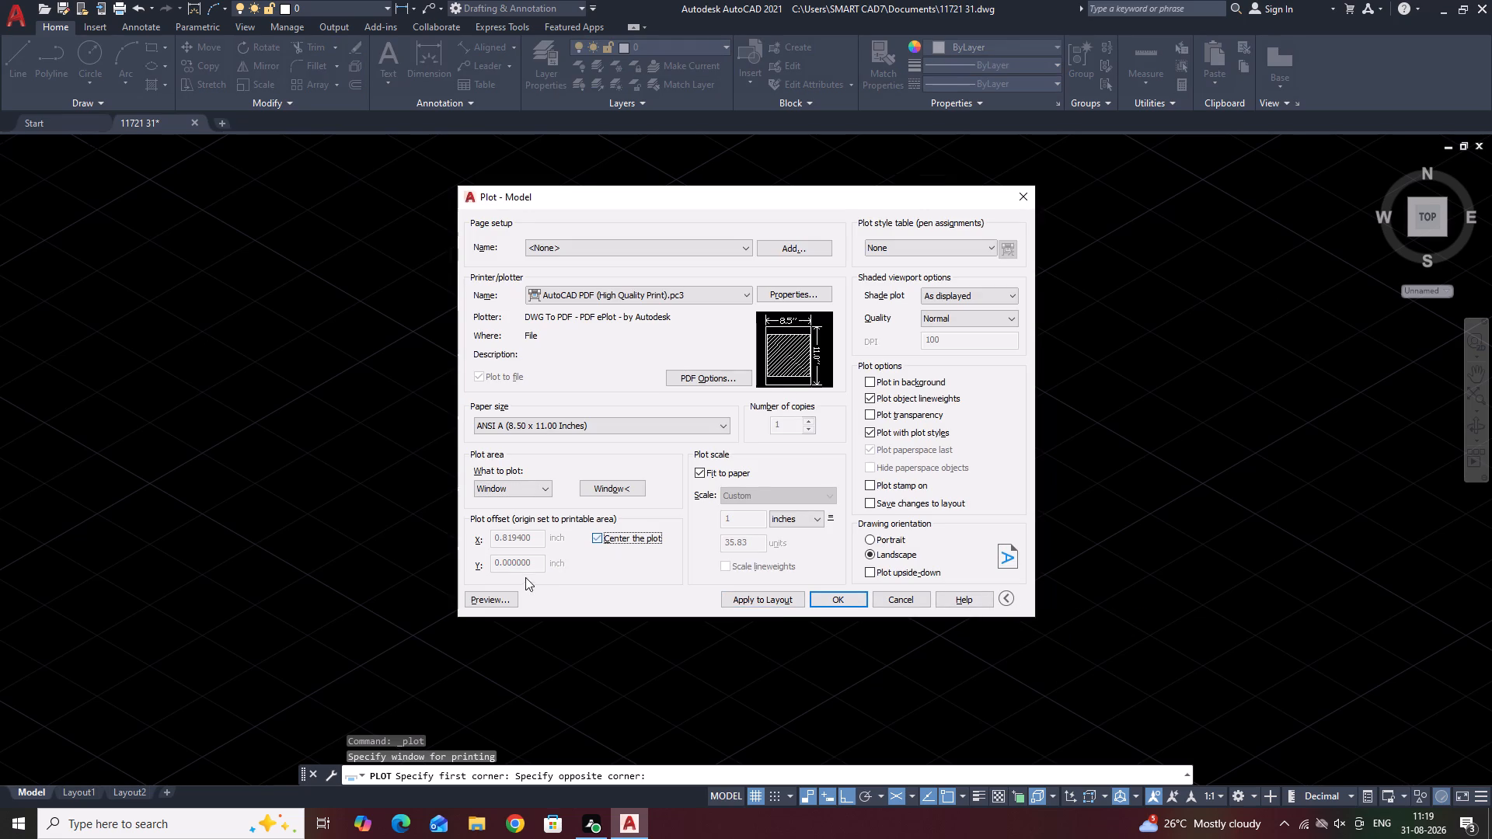
Preview the plot and examine the part's linework, dimensions and placement on the sheet.
left_click(504, 595)
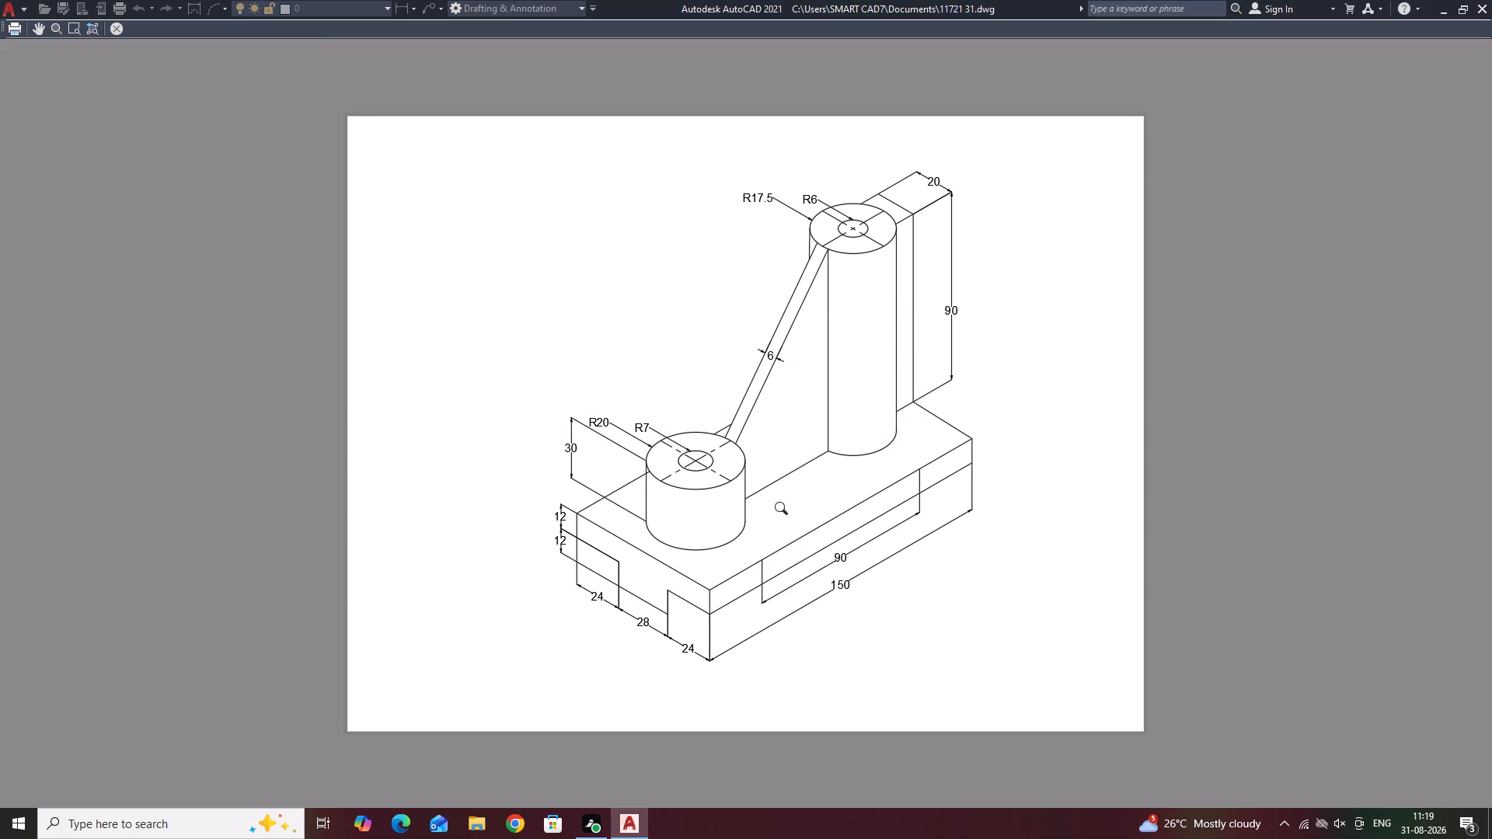
scroll(763, 512, "down", 2)
scroll(764, 513, "up", 2)
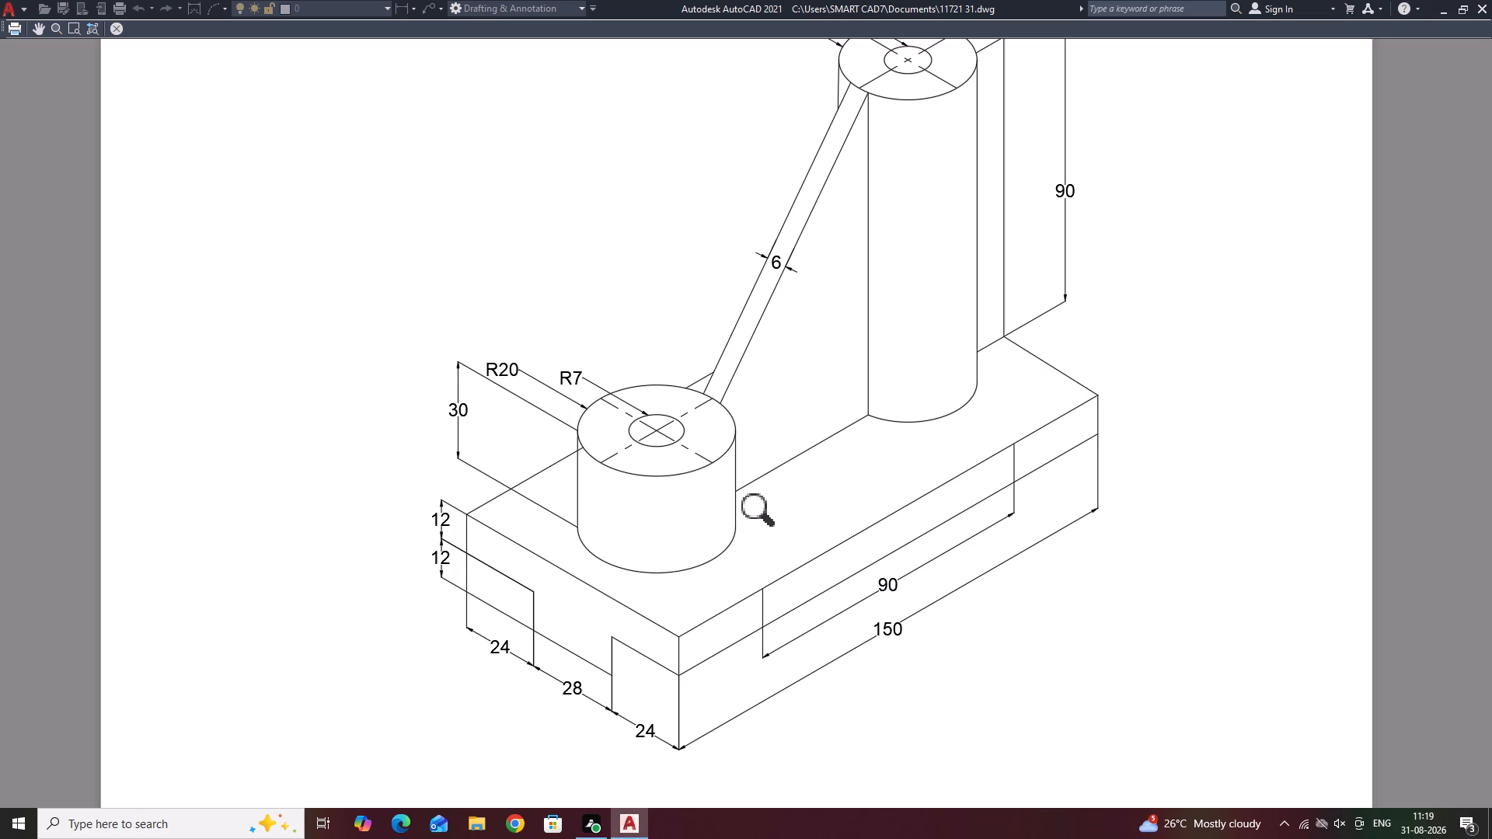
scroll(764, 513, "down", 1)
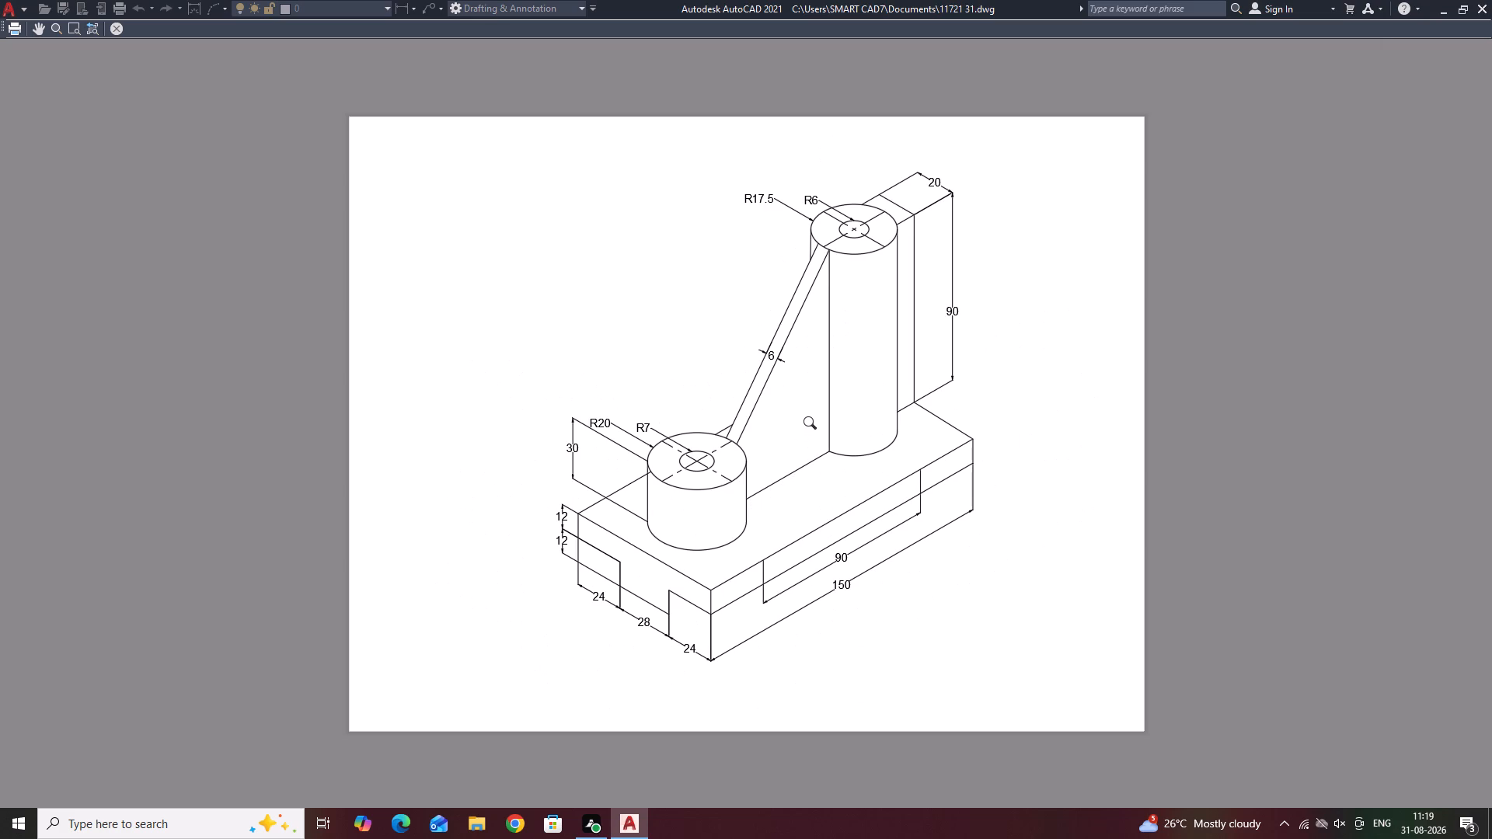
middle_click_drag(818, 438, 785, 500)
middle_click_drag(785, 500, 818, 472)
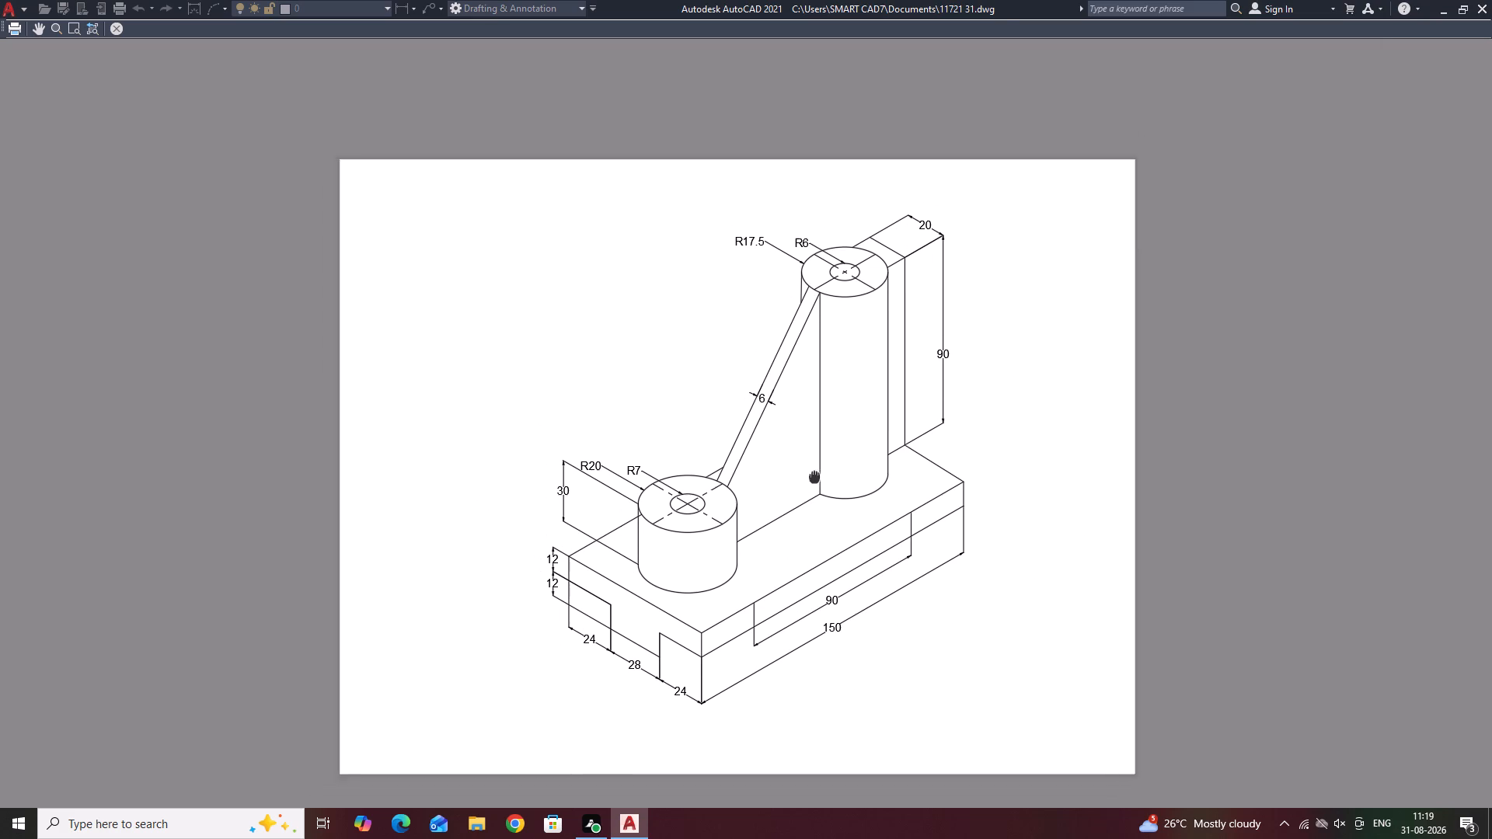
middle_click_drag(818, 472, 830, 460)
left_click(117, 30)
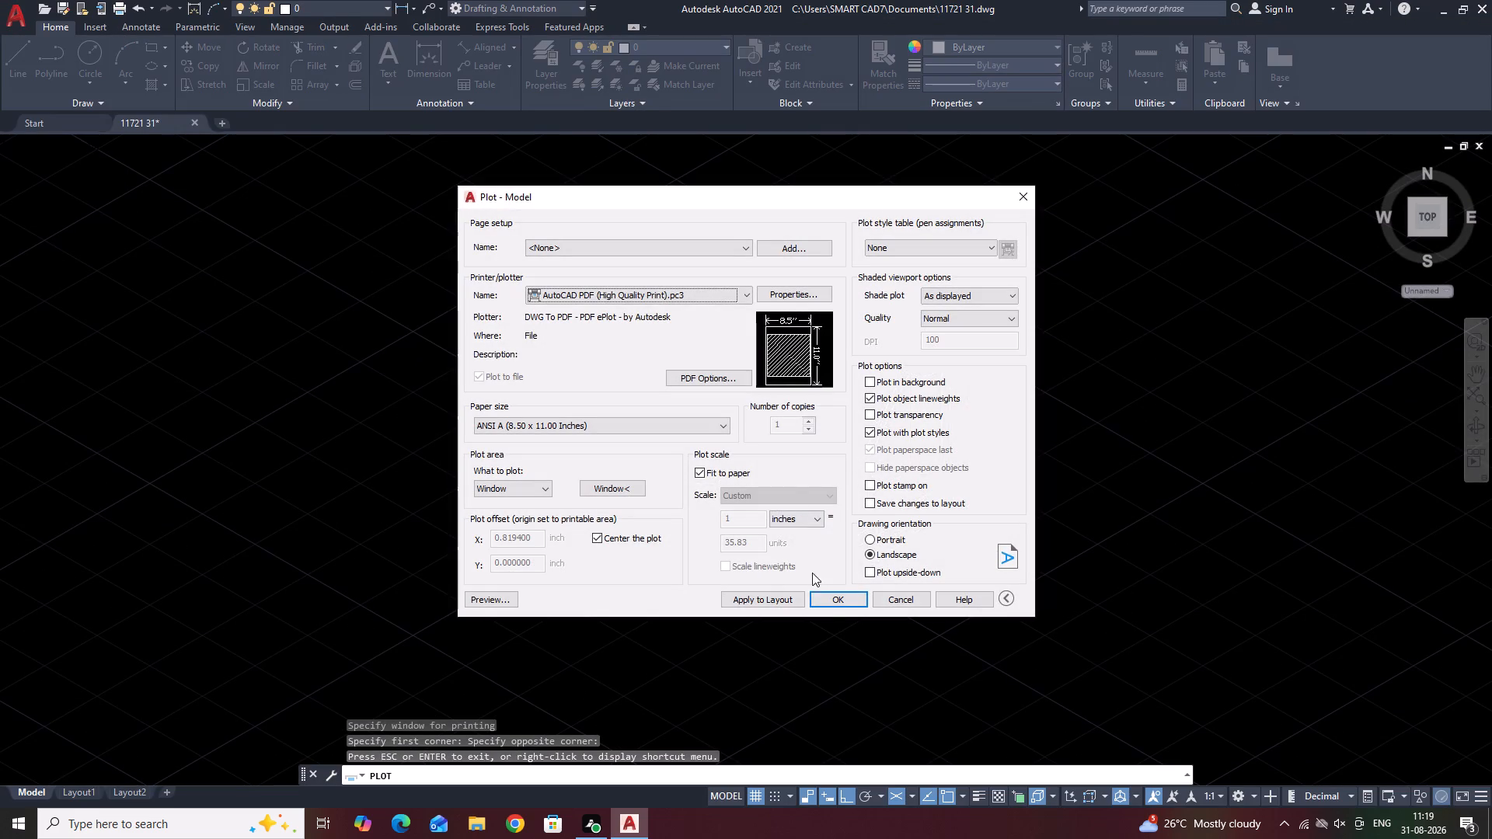
Plot the drawing to 11721 31-Model.pdf in Documents and close the PDF viewer window.
left_click(828, 601)
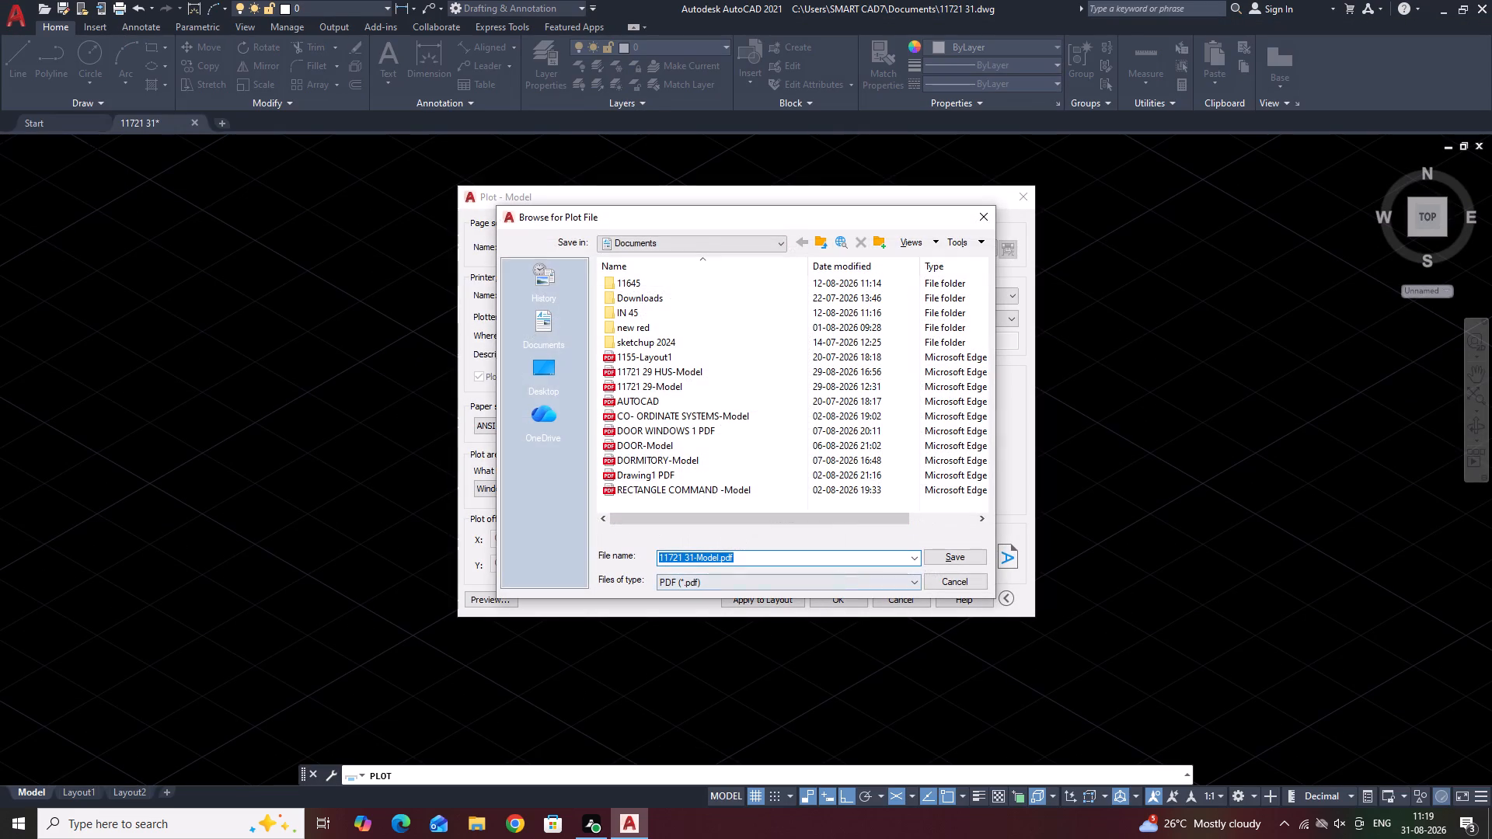
left_click(943, 560)
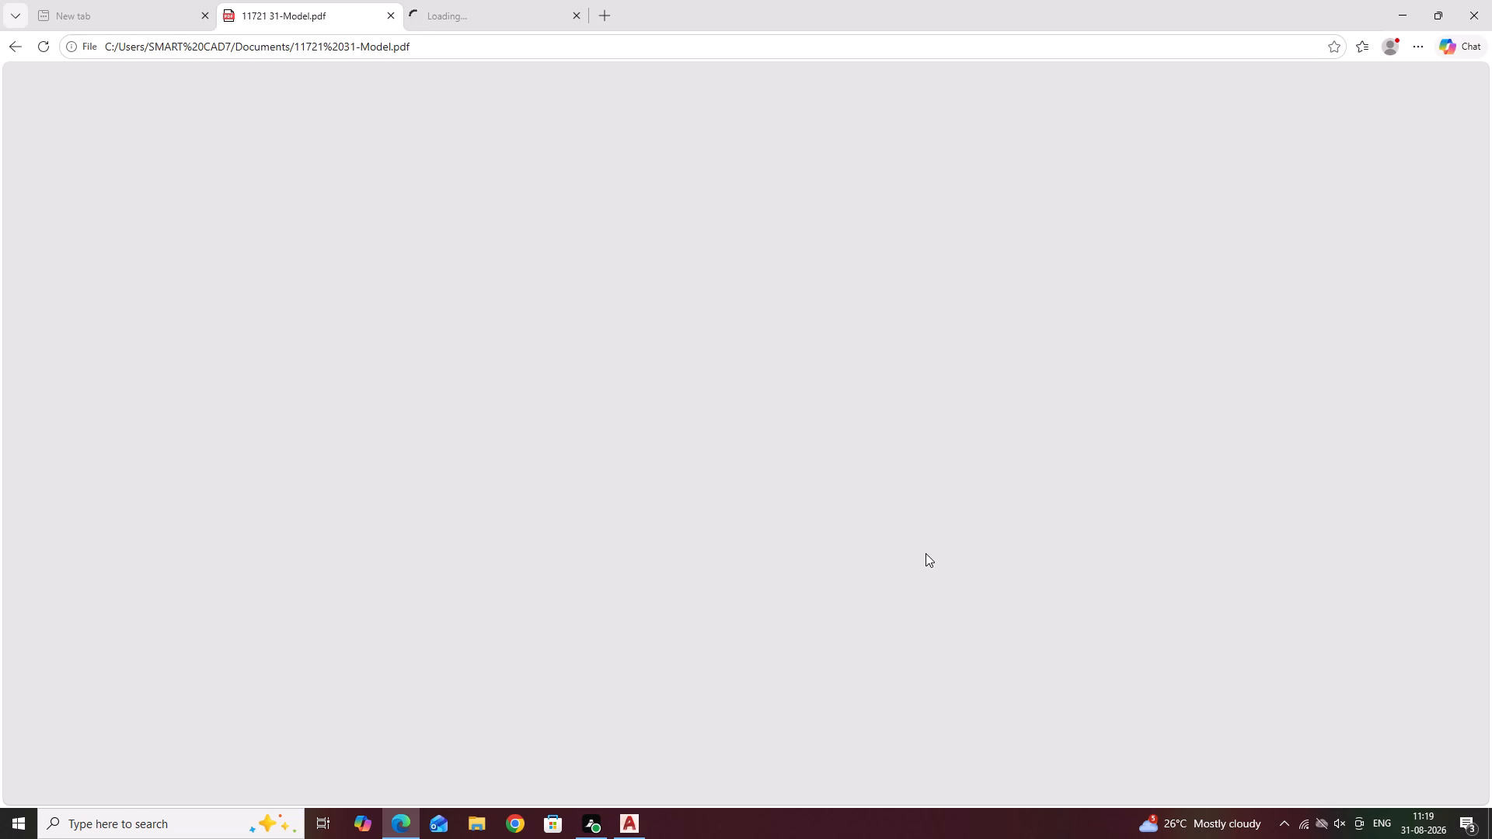
left_click(1475, 17)
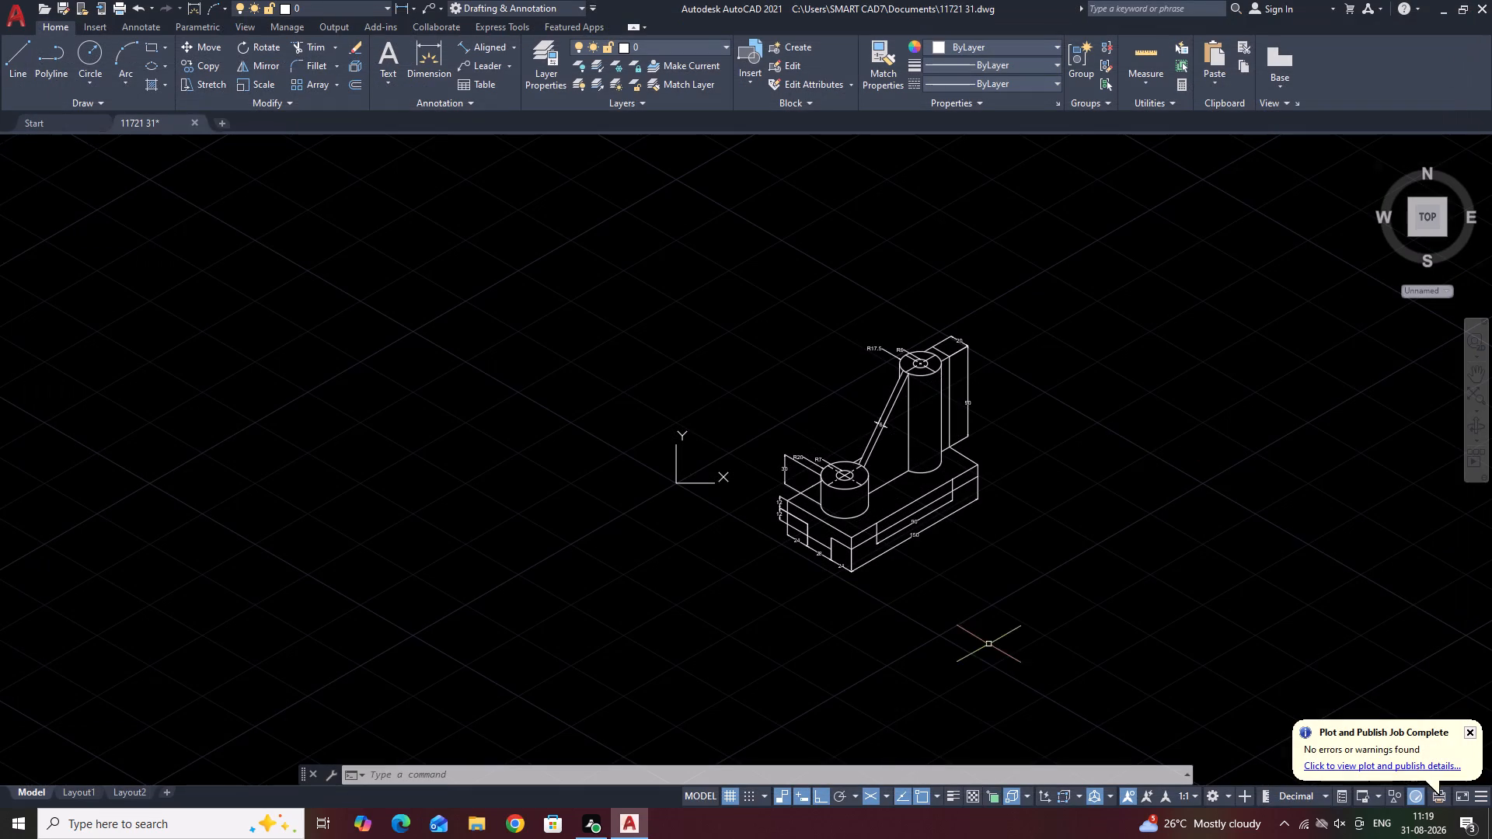
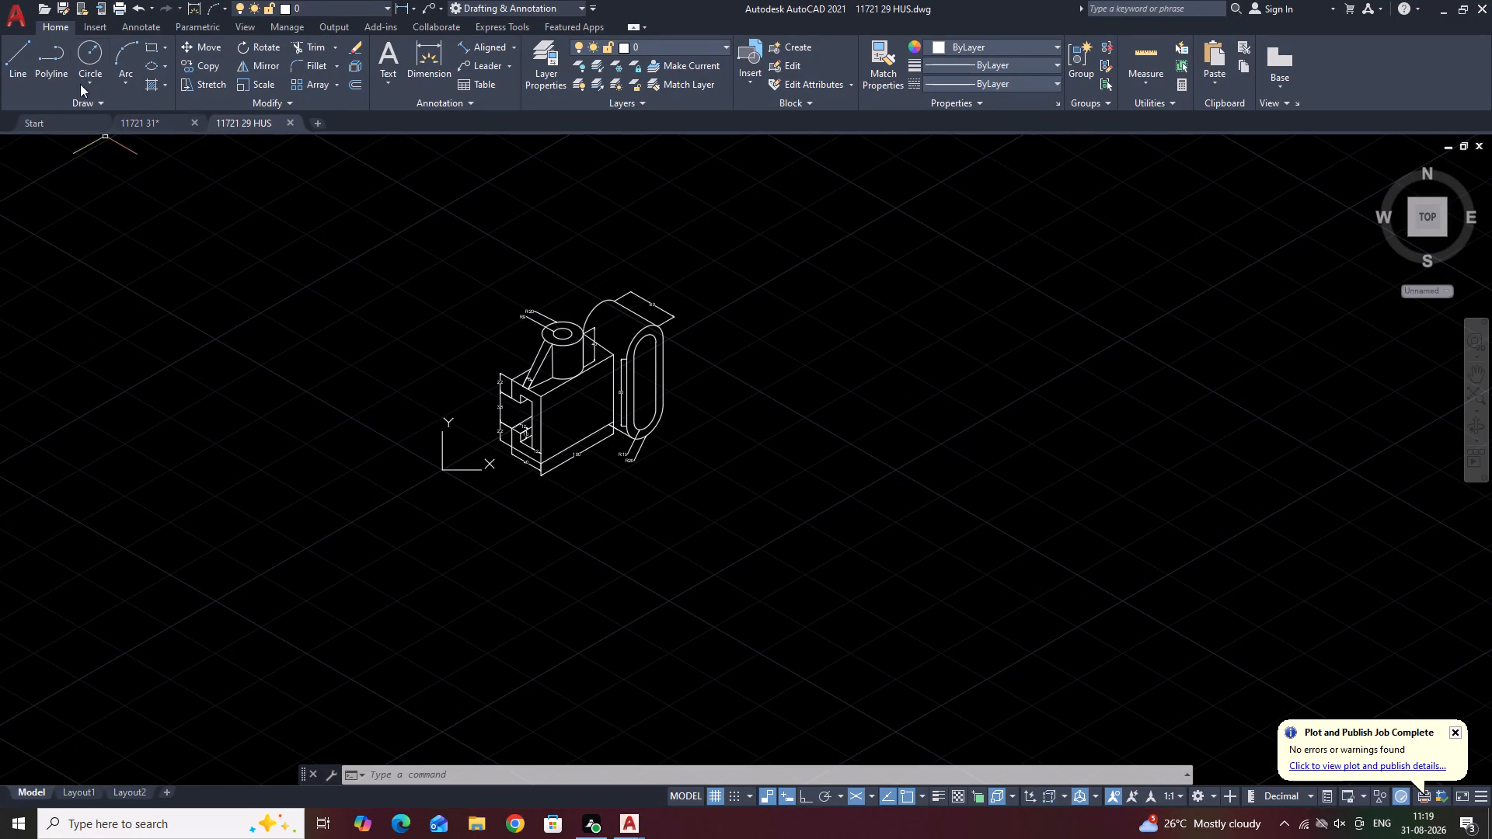
Close the 11721 29 HUS drawing, leaving the 11721 31 drawing open with its part centred in view.
left_click(288, 121)
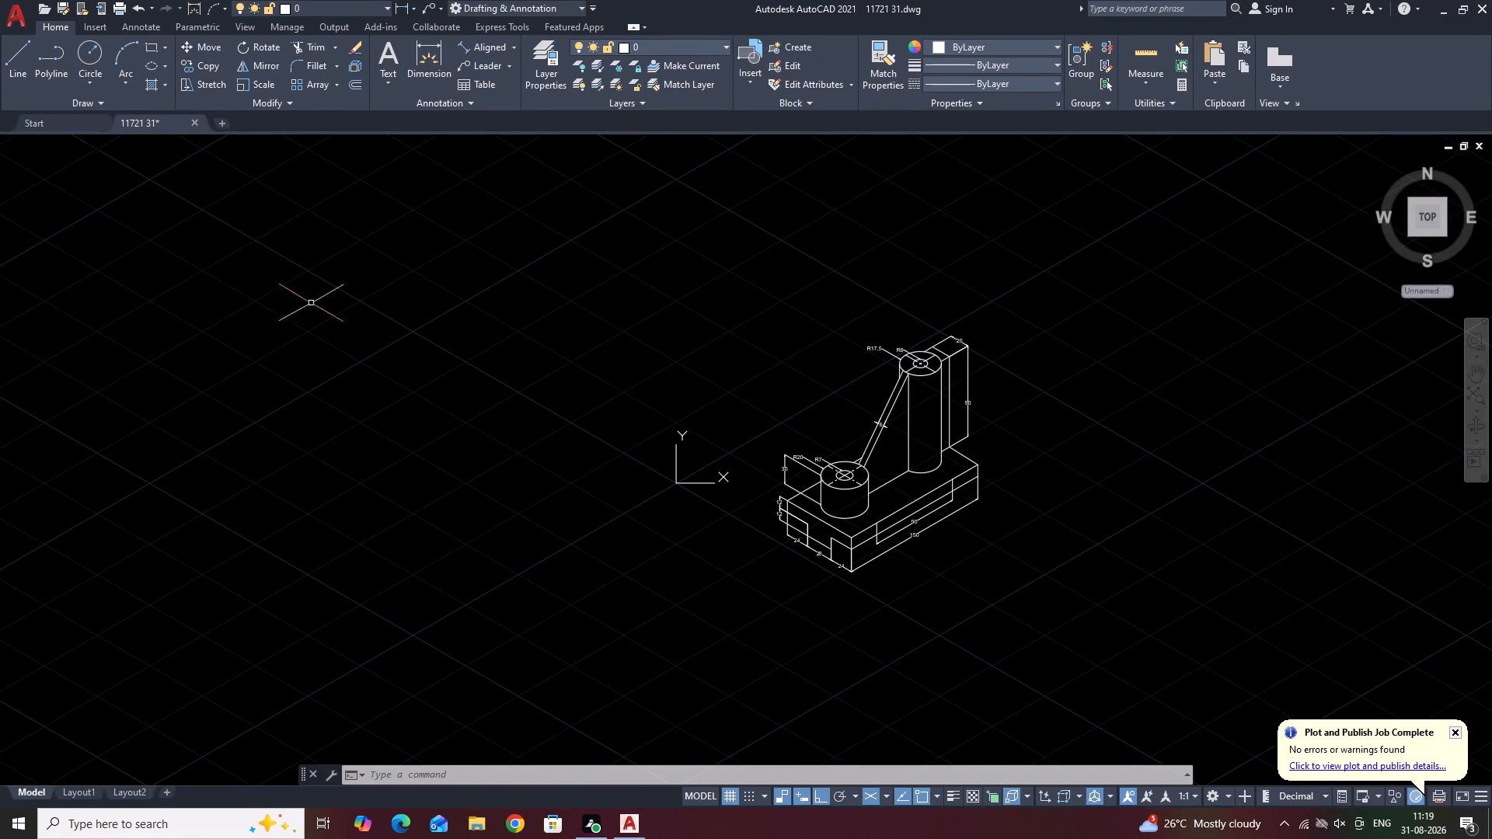
middle_click_drag(657, 280, 433, 174)
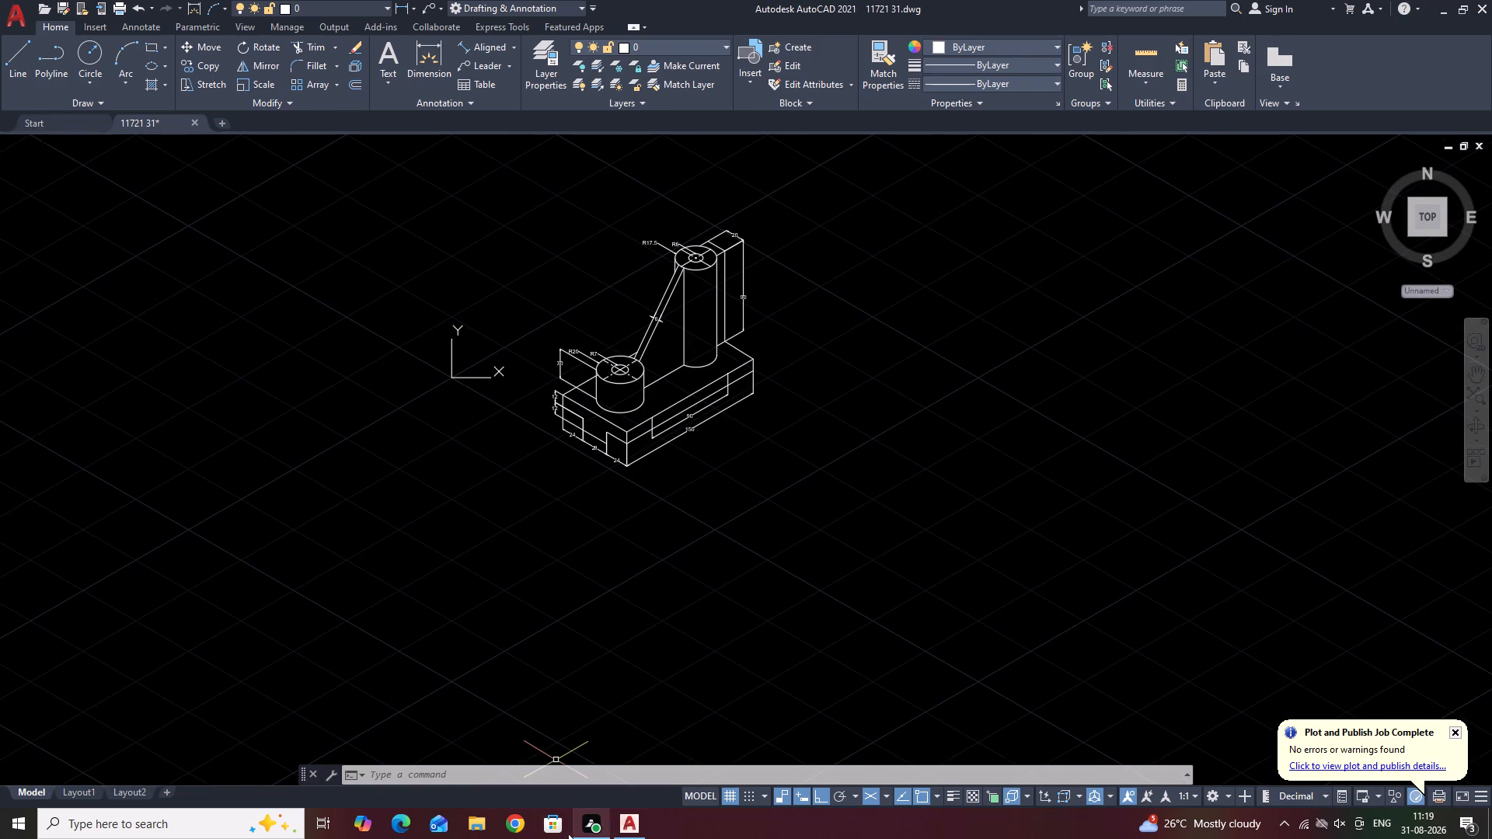
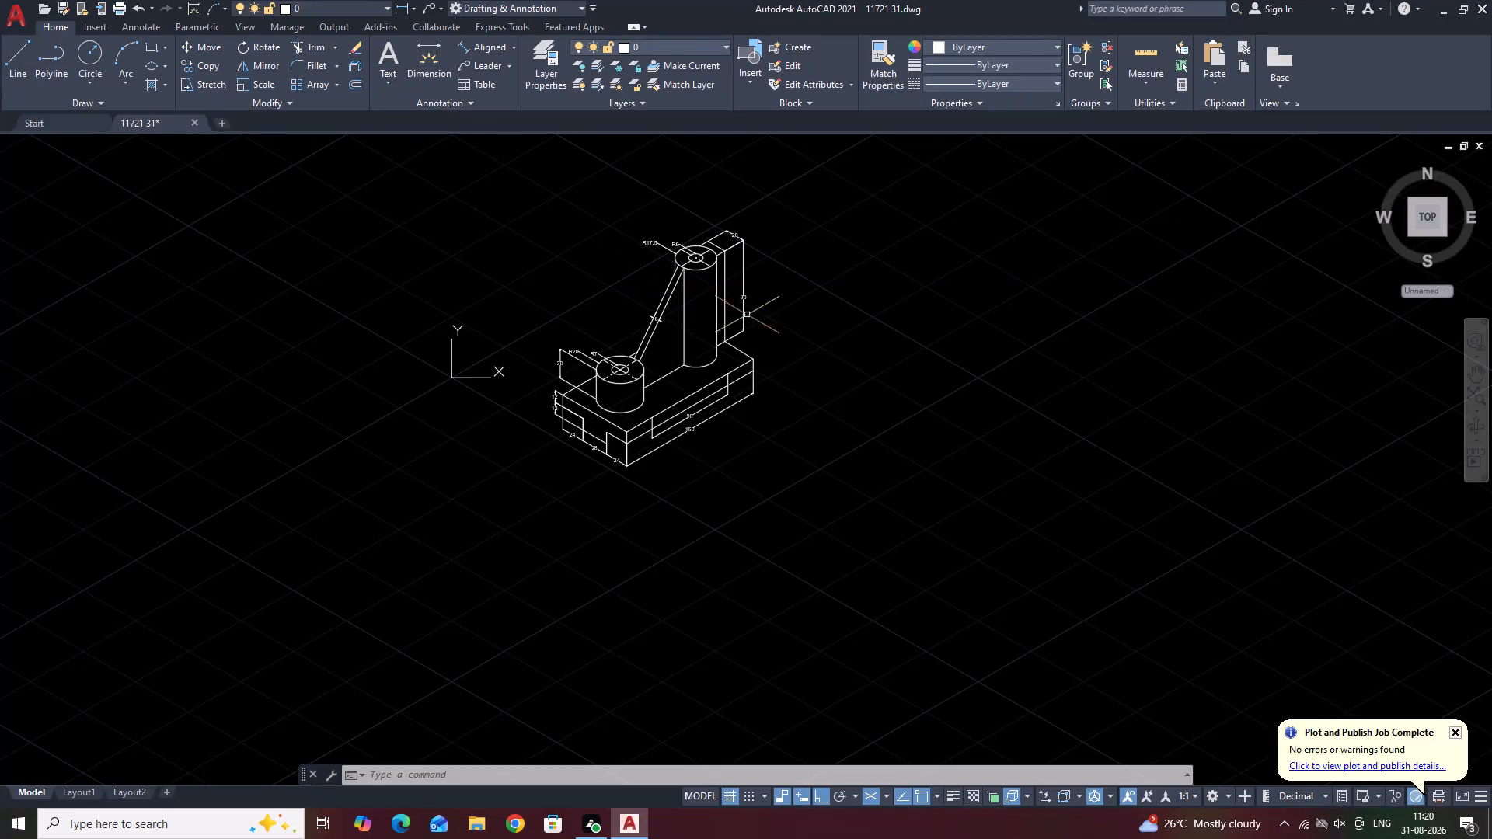
Inspect the isometric part up close, checking the stepped base, both bosses, the rib and their dimensions.
middle_click_drag(598, 296, 609, 371)
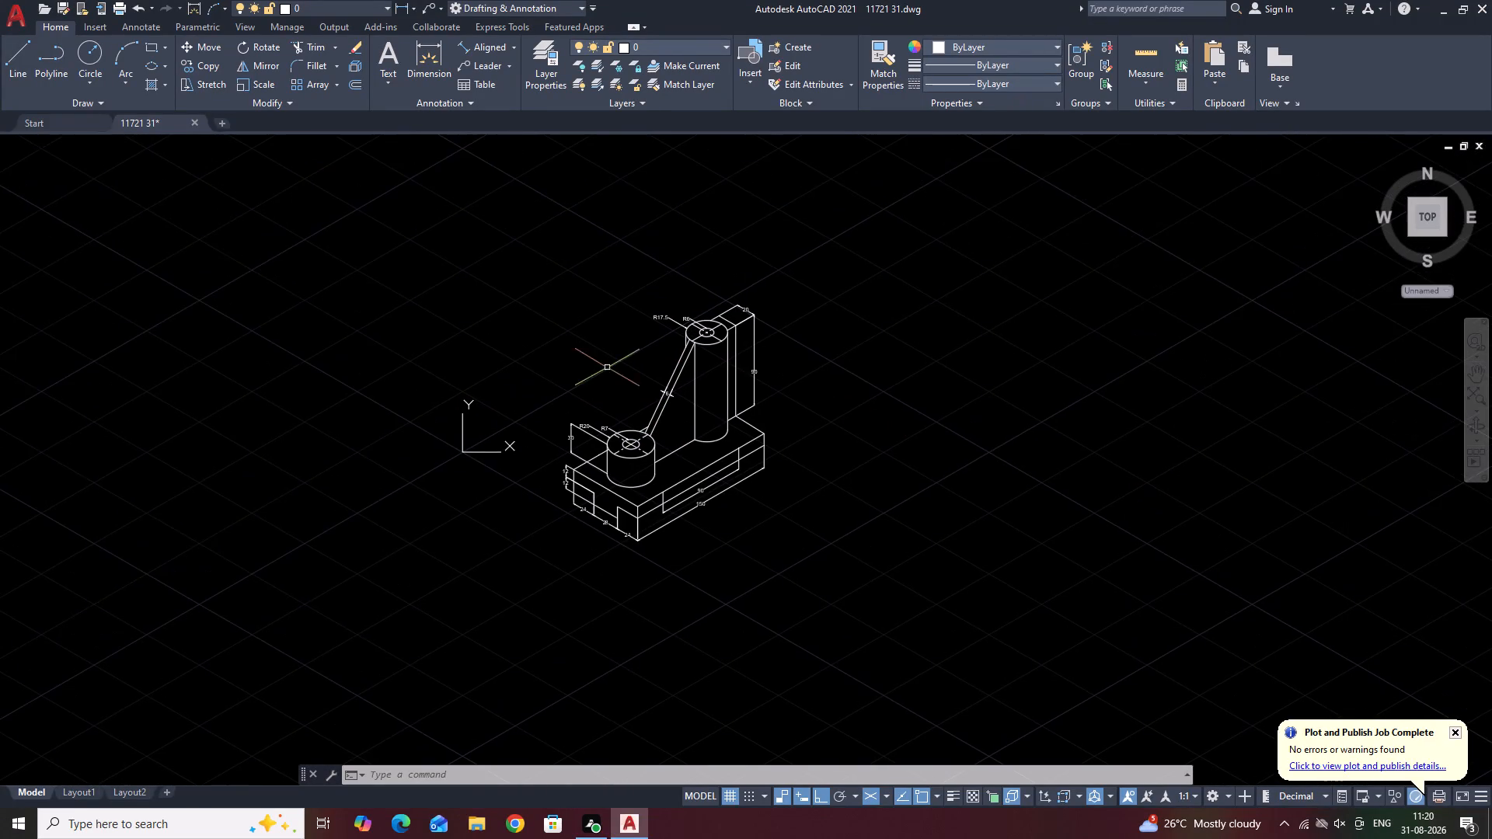
scroll(609, 365, "up", 1)
scroll(617, 368, "down", 1)
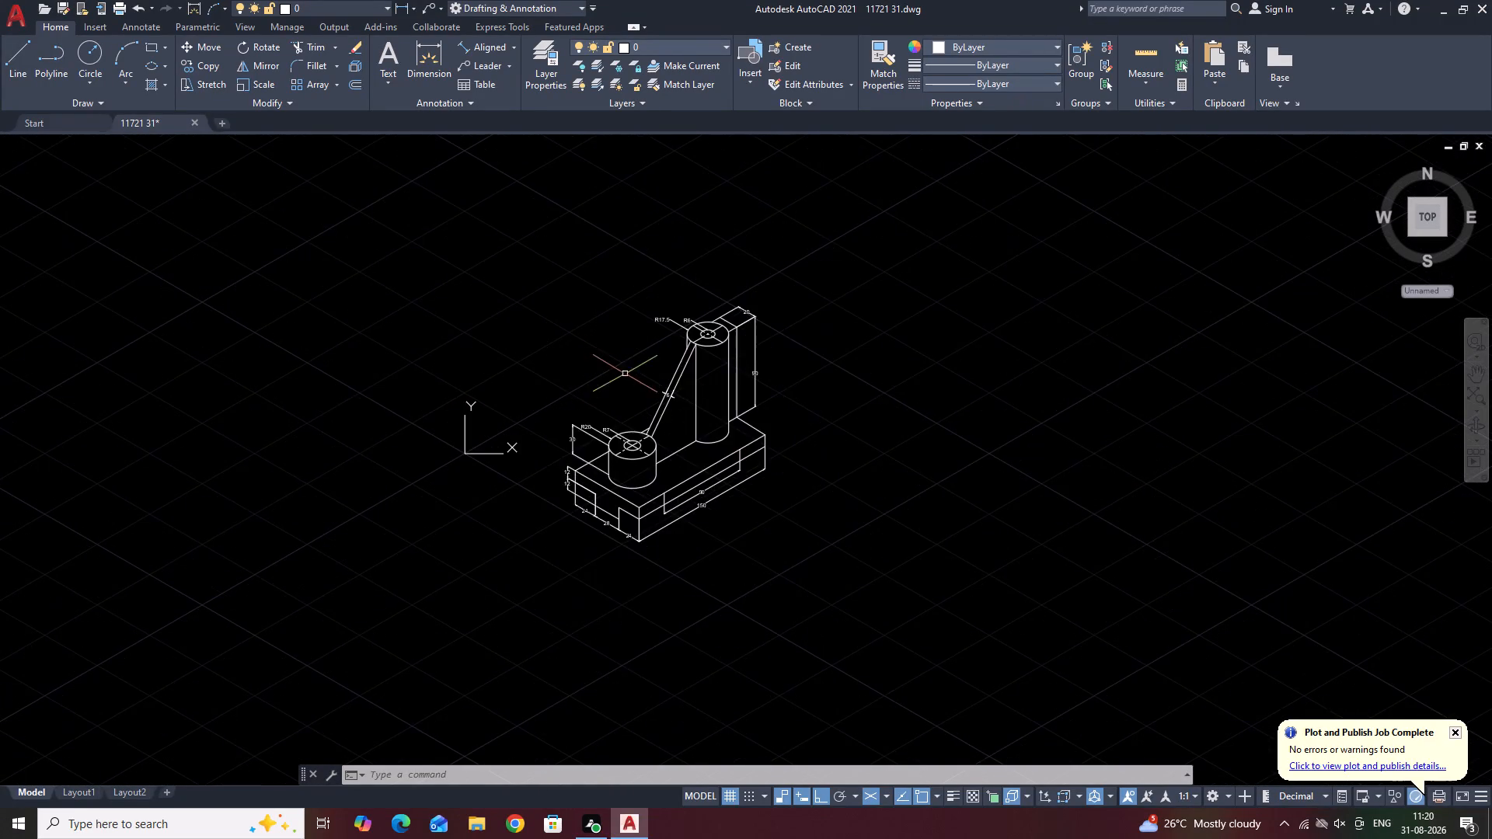
scroll(626, 375, "up", 2)
scroll(626, 375, "down", 1)
middle_click_drag(626, 375, 439, 333)
scroll(444, 333, "up", 1)
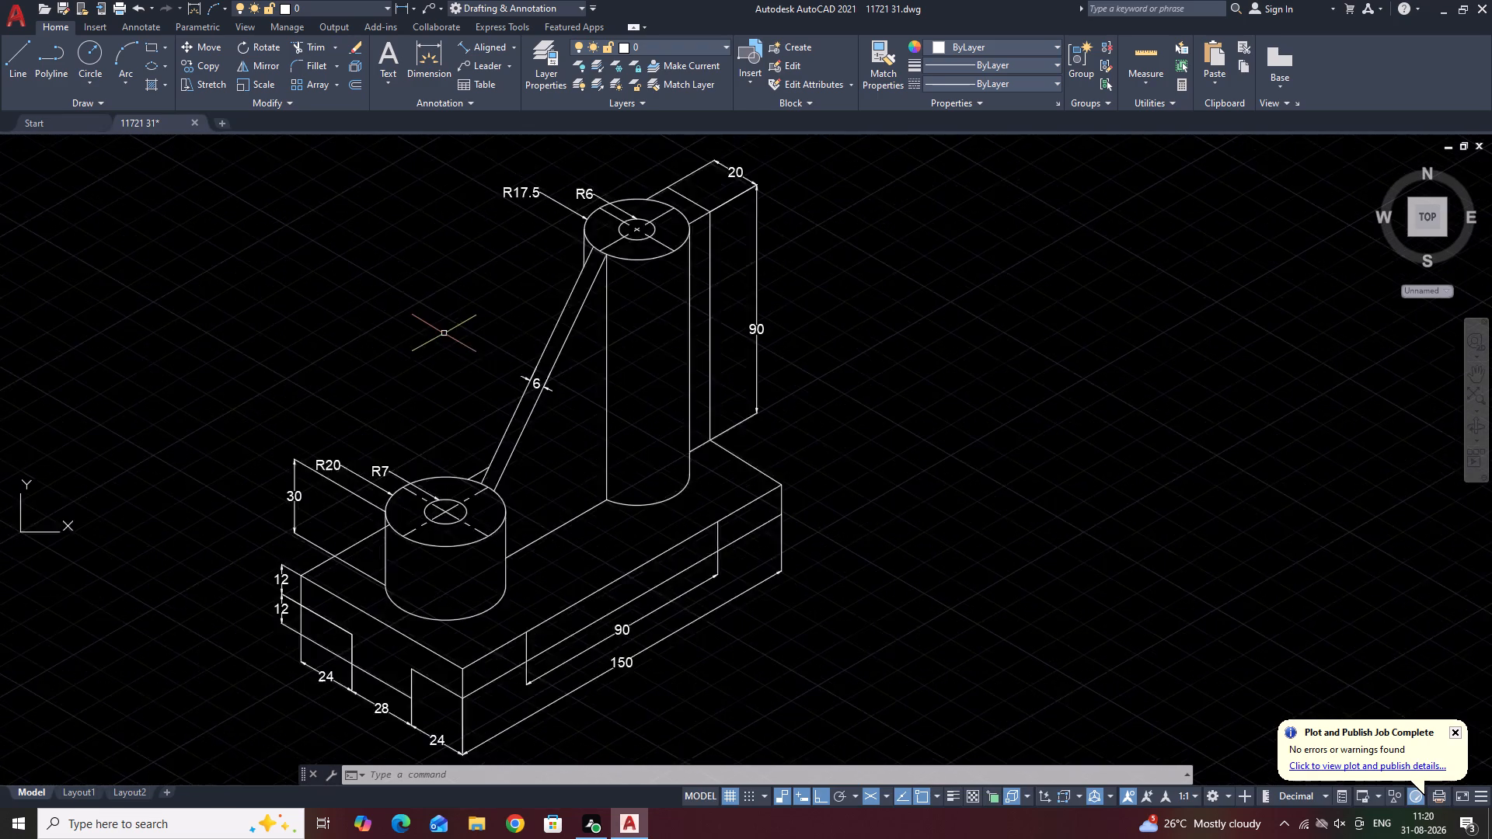
scroll(447, 333, "up", 1)
scroll(448, 334, "down", 2)
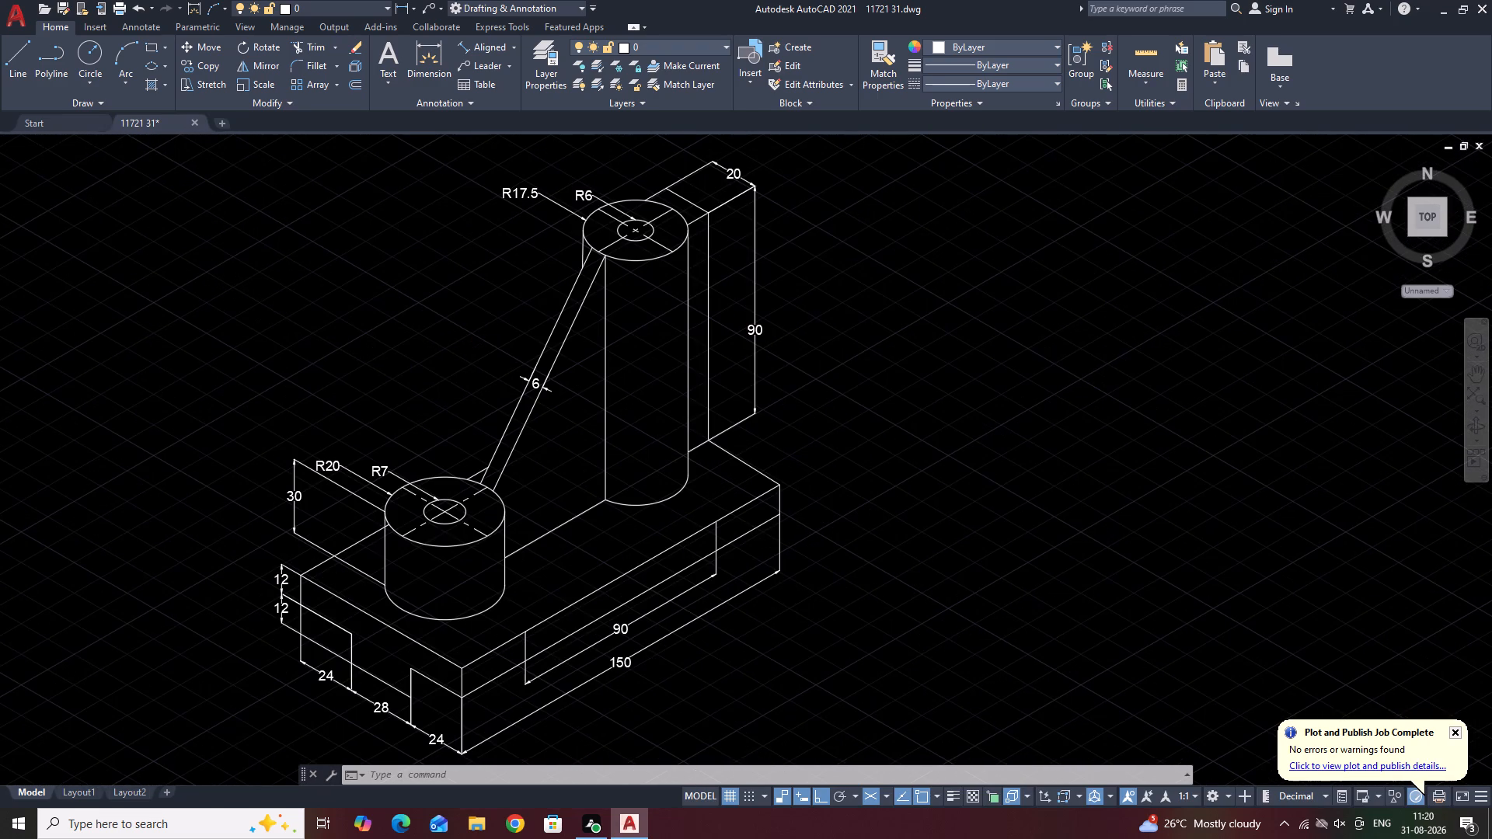
scroll(448, 333, "up", 1)
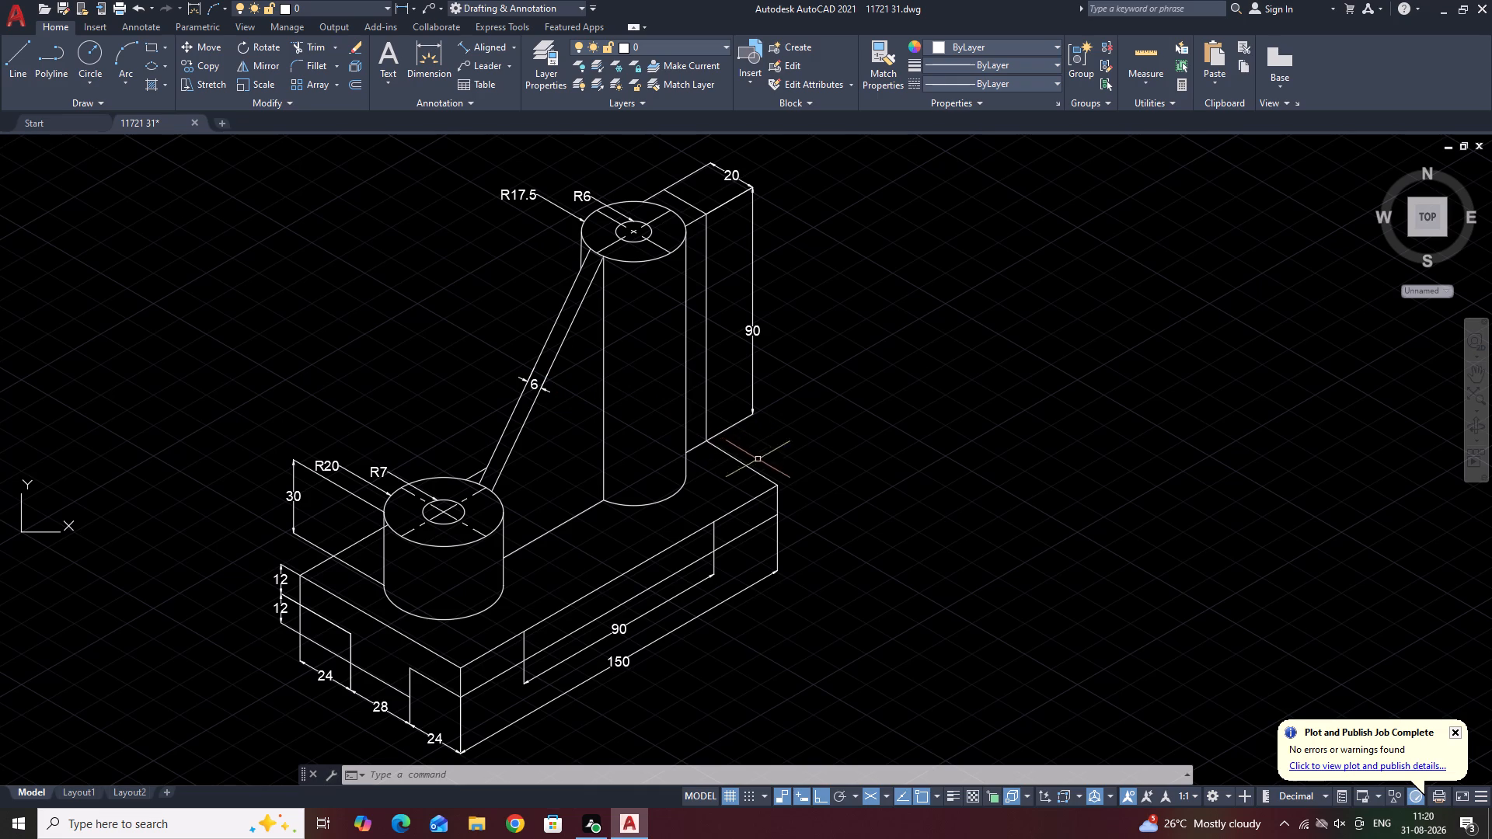
middle_click_drag(770, 466, 766, 357)
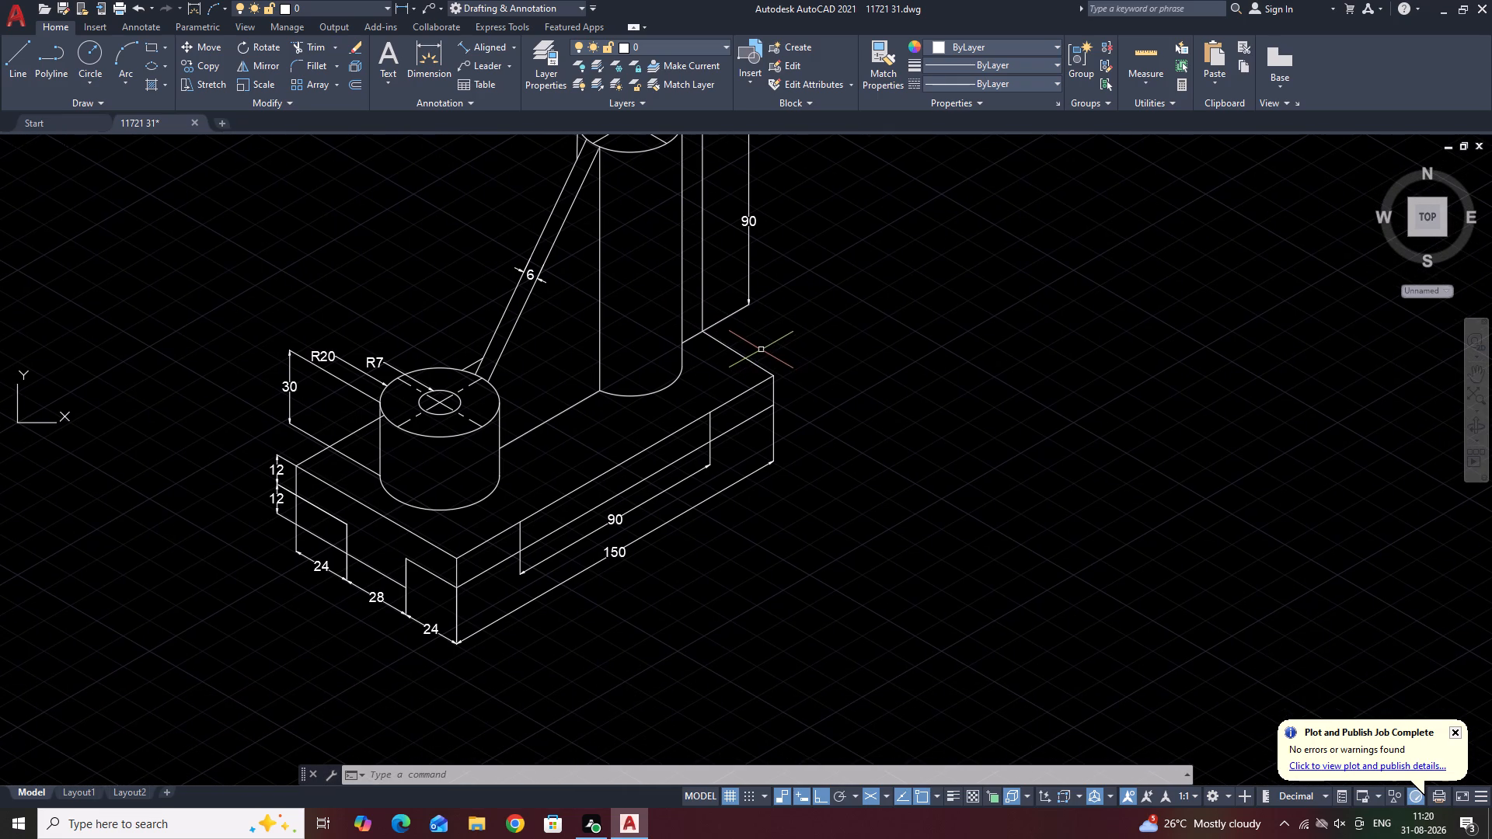
middle_click_drag(689, 395, 694, 395)
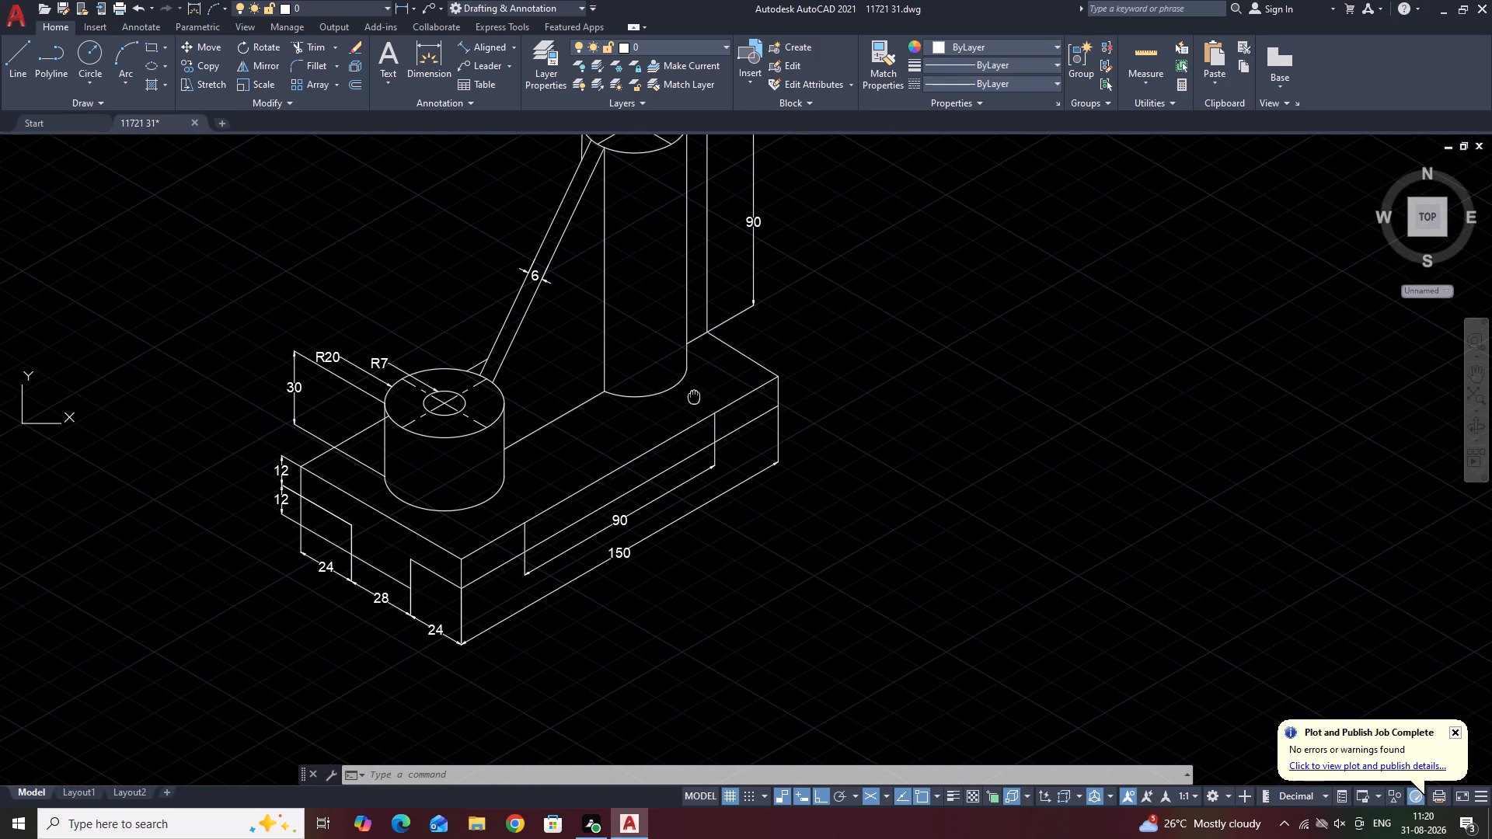
middle_click_drag(694, 395, 699, 392)
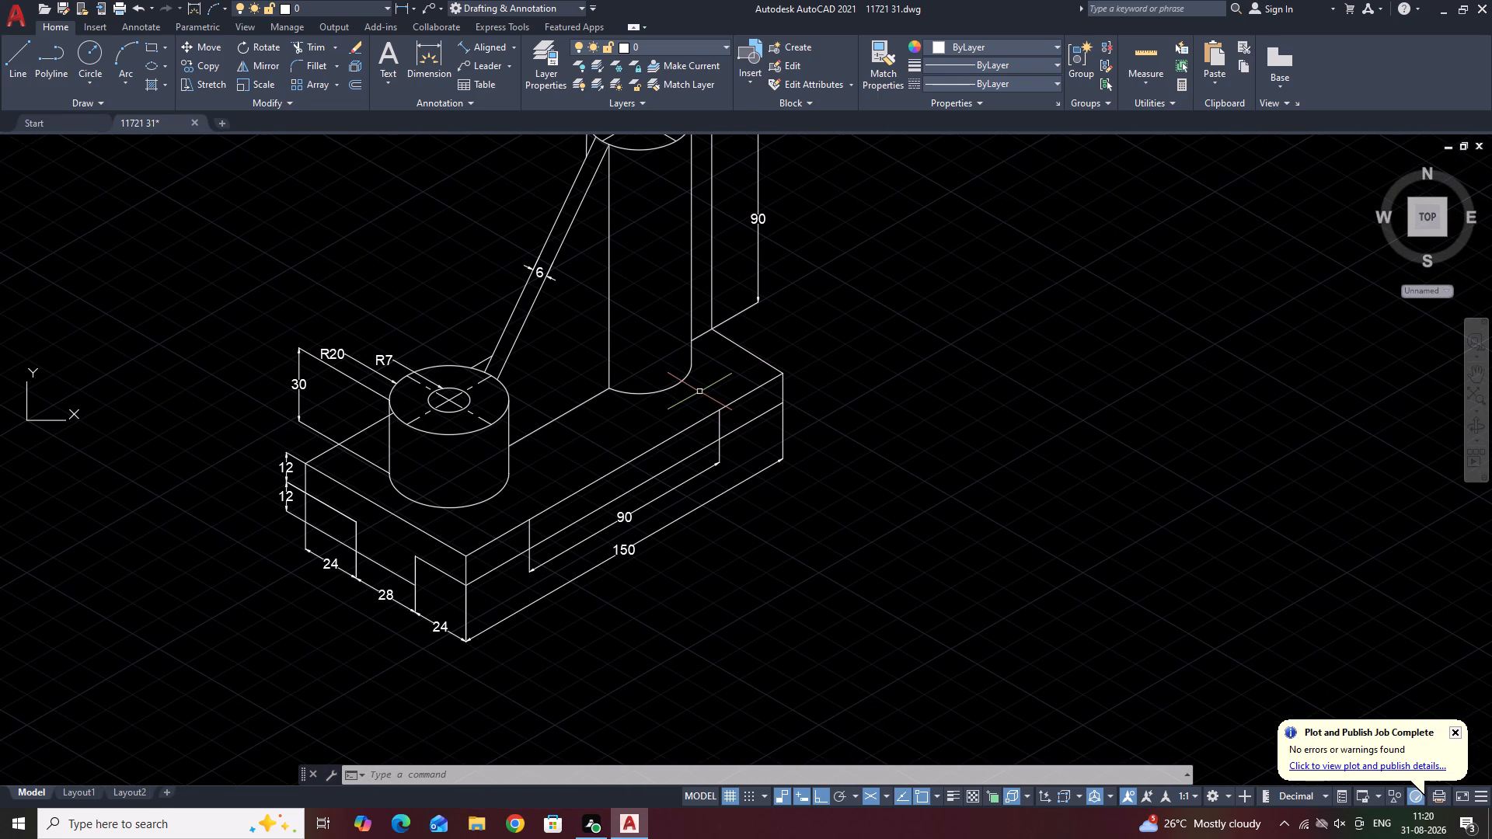
scroll(705, 385, "up", 1)
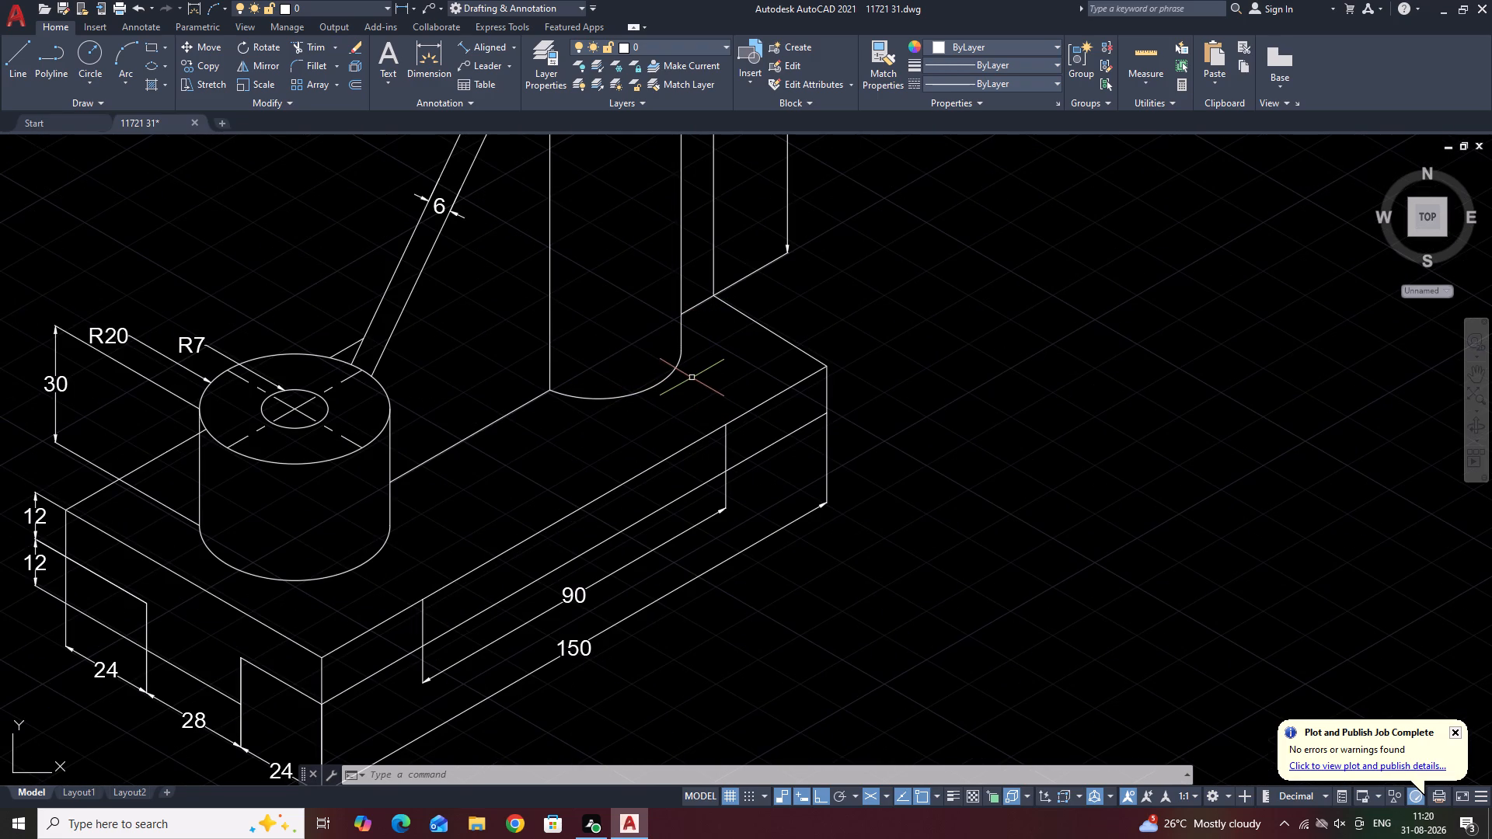
scroll(677, 365, "down", 1)
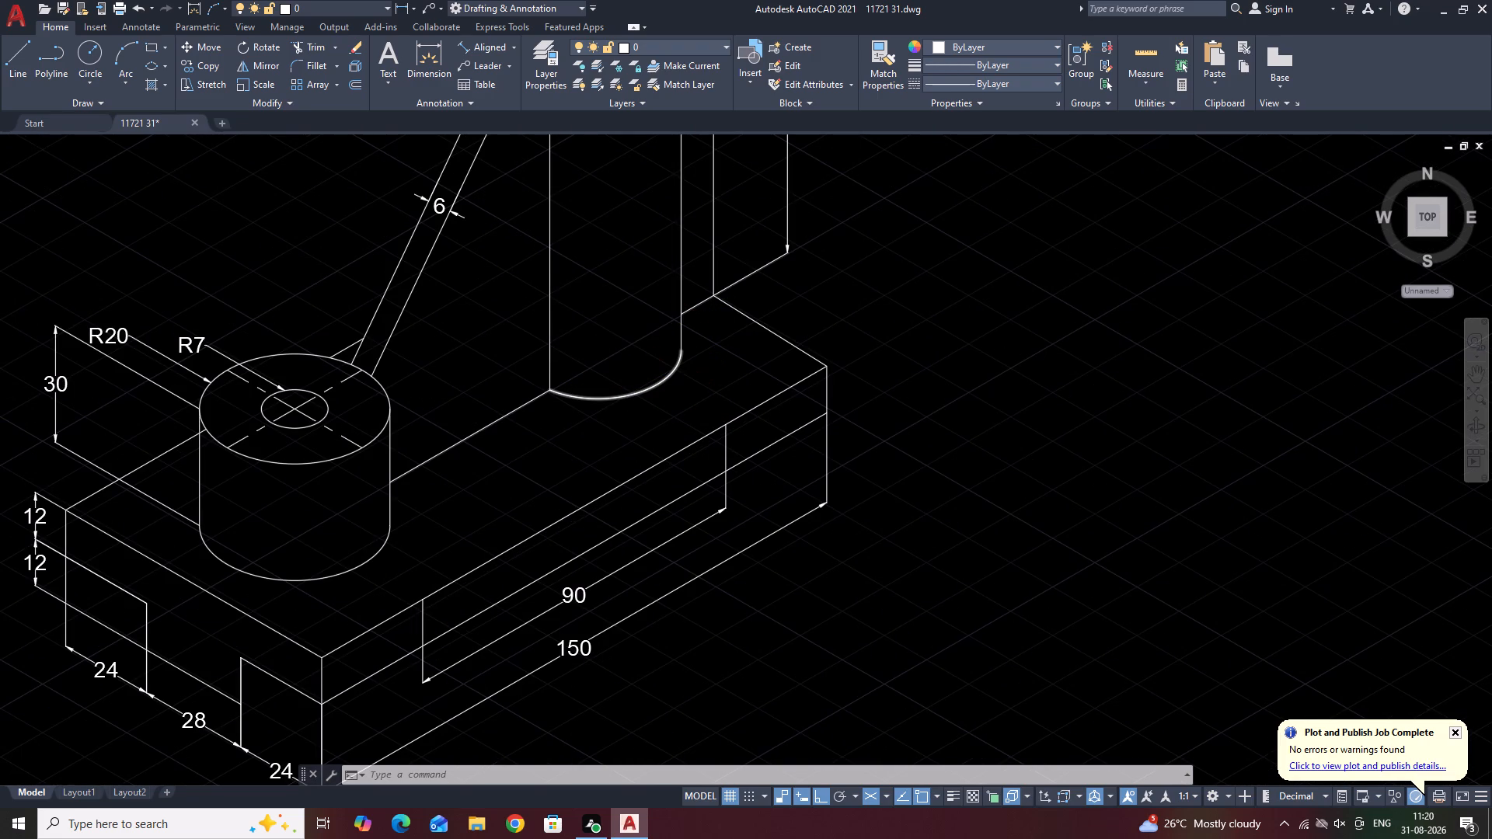
middle_click_drag(749, 345, 755, 398)
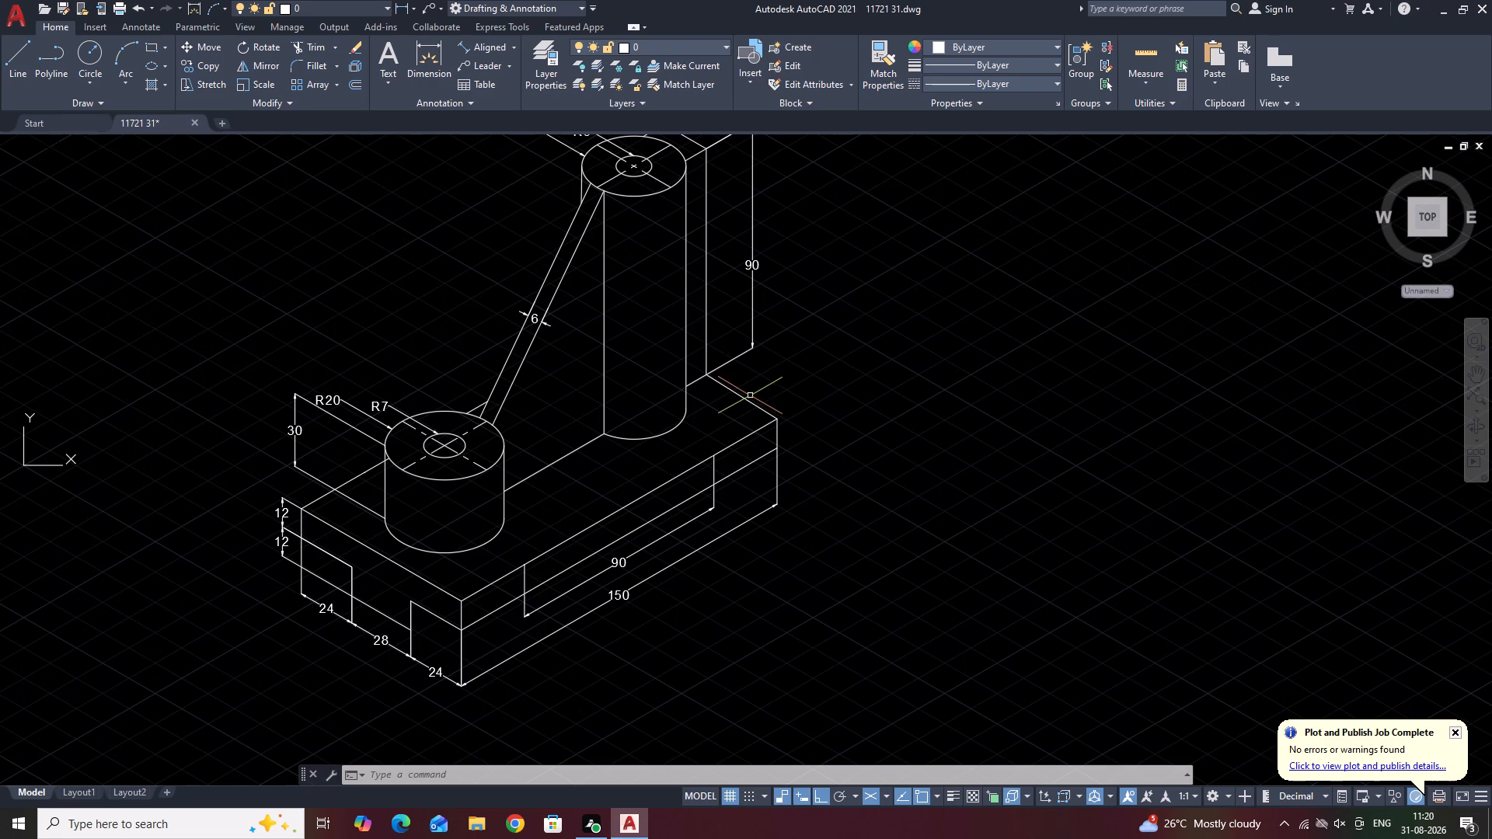
scroll(729, 370, "down", 1)
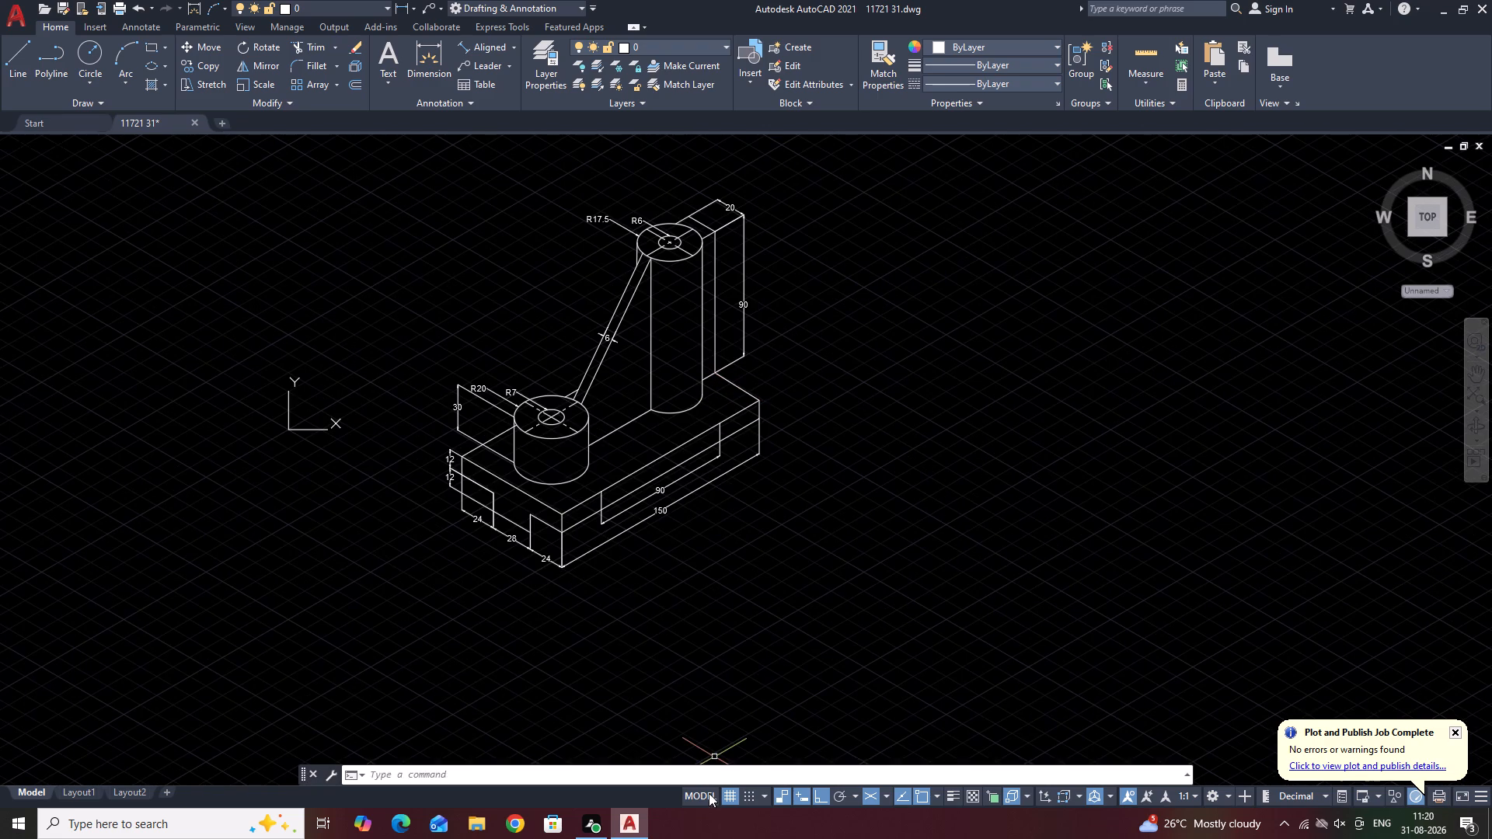
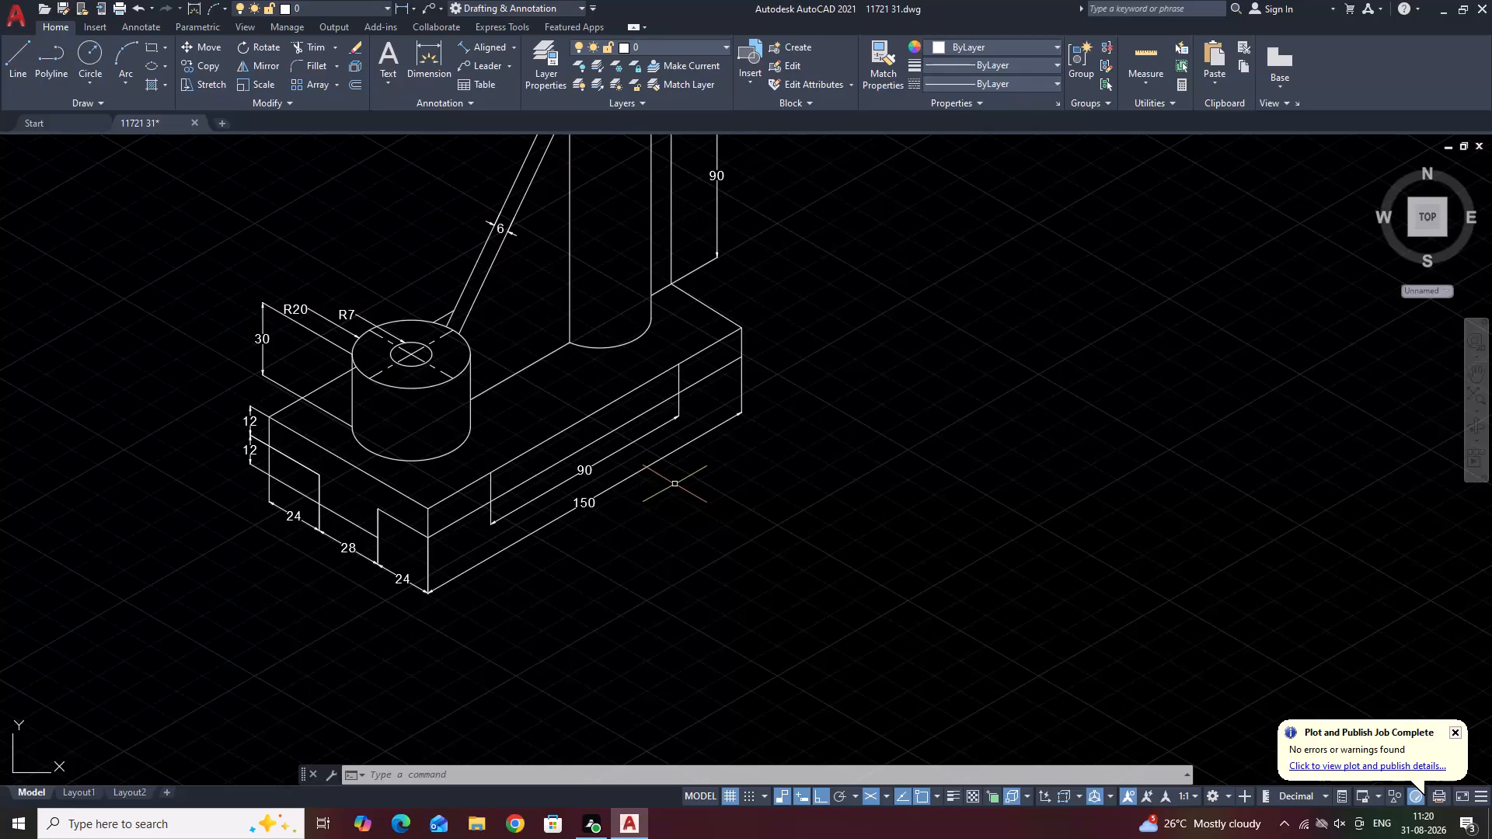
Examine the tall boss, inclined rib, short boss and stepped base with their dimensions across the isometric part.
middle_click_drag(405, 226, 546, 486)
scroll(580, 467, "up", 1)
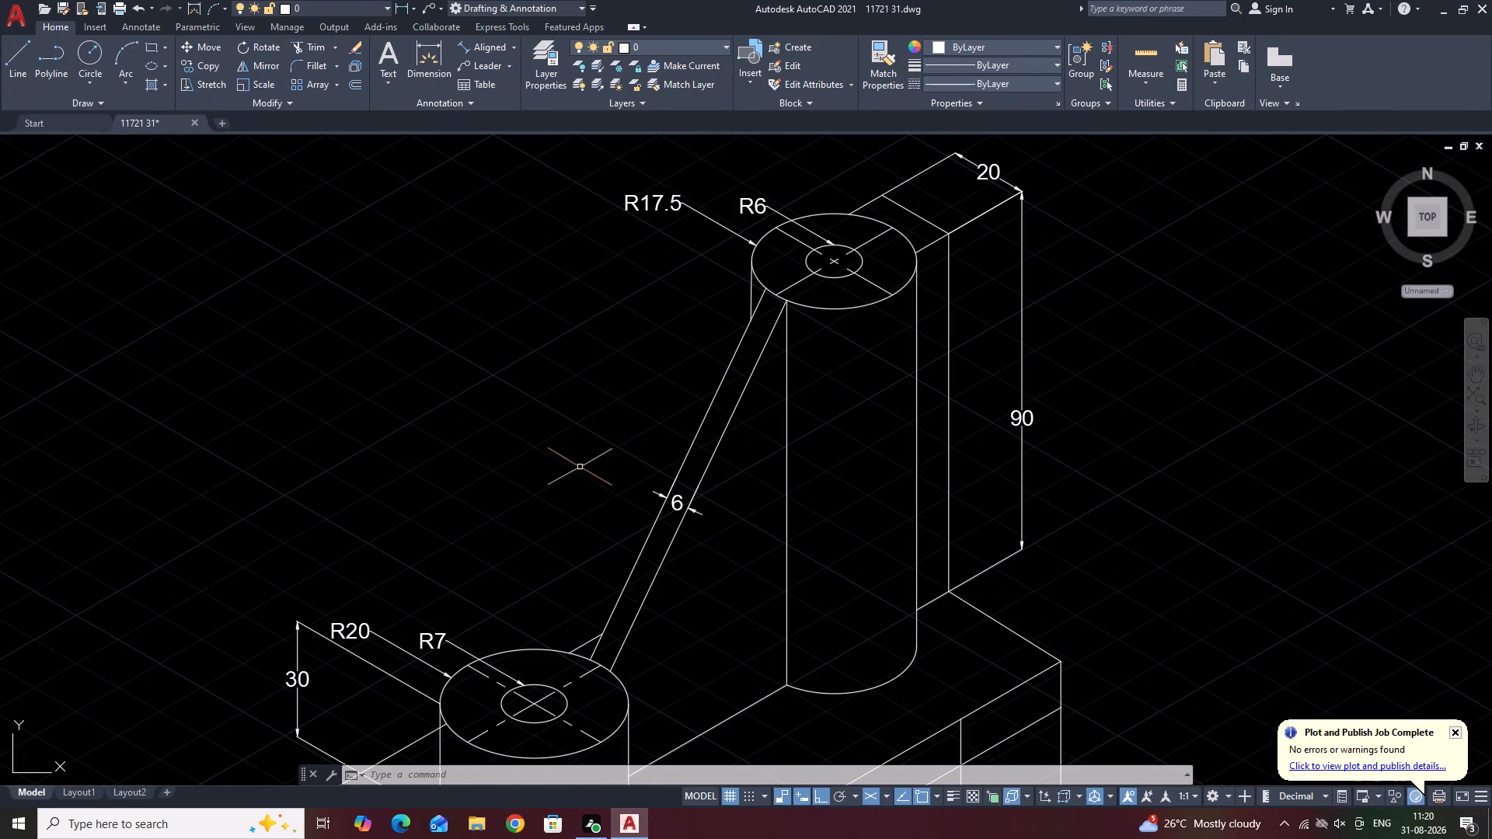
scroll(828, 399, "up", 1)
middle_click_drag(828, 399, 827, 425)
scroll(824, 426, "down", 2)
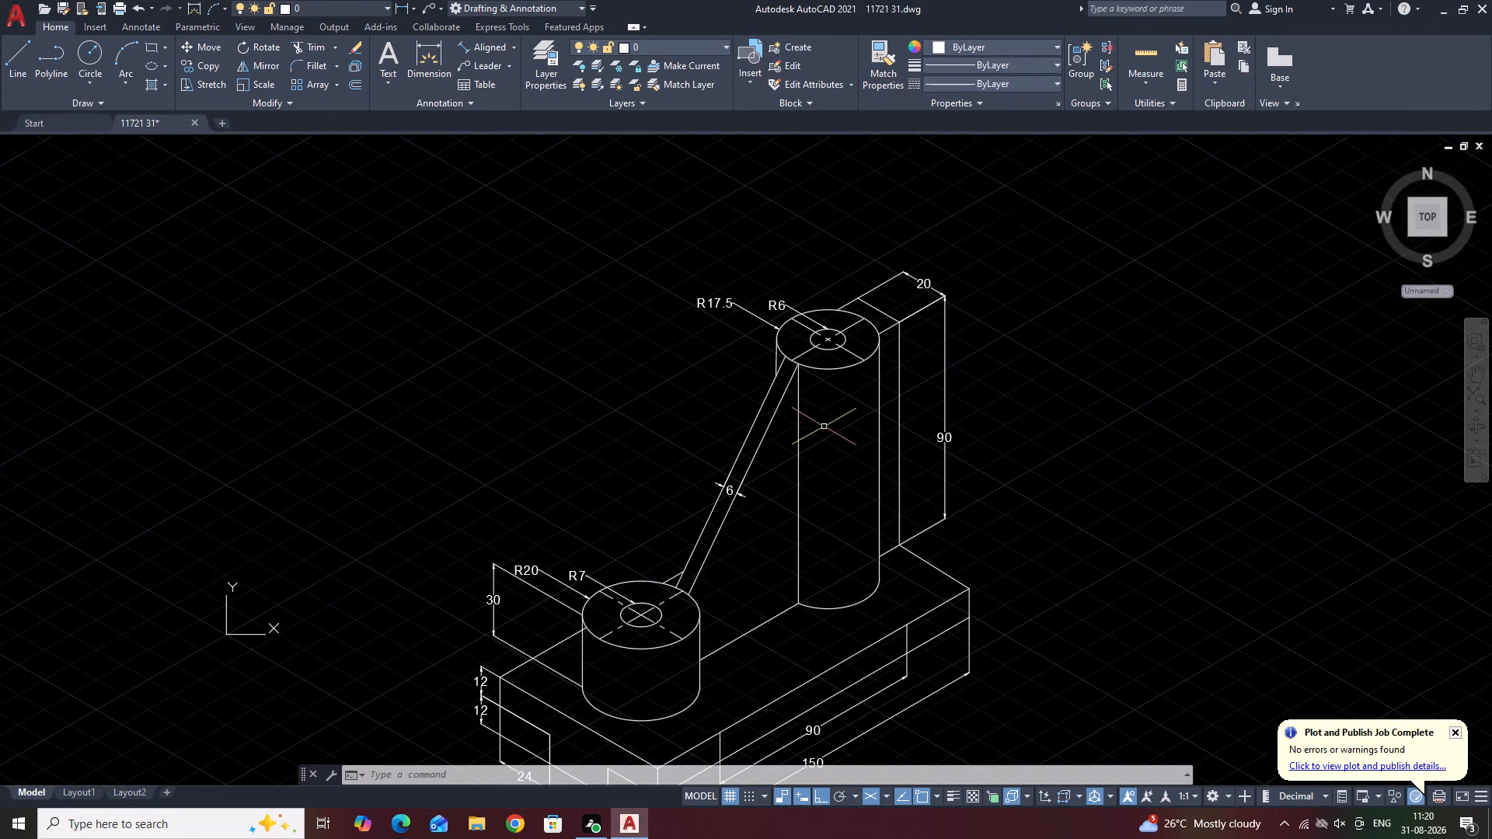
scroll(906, 348, "up", 1)
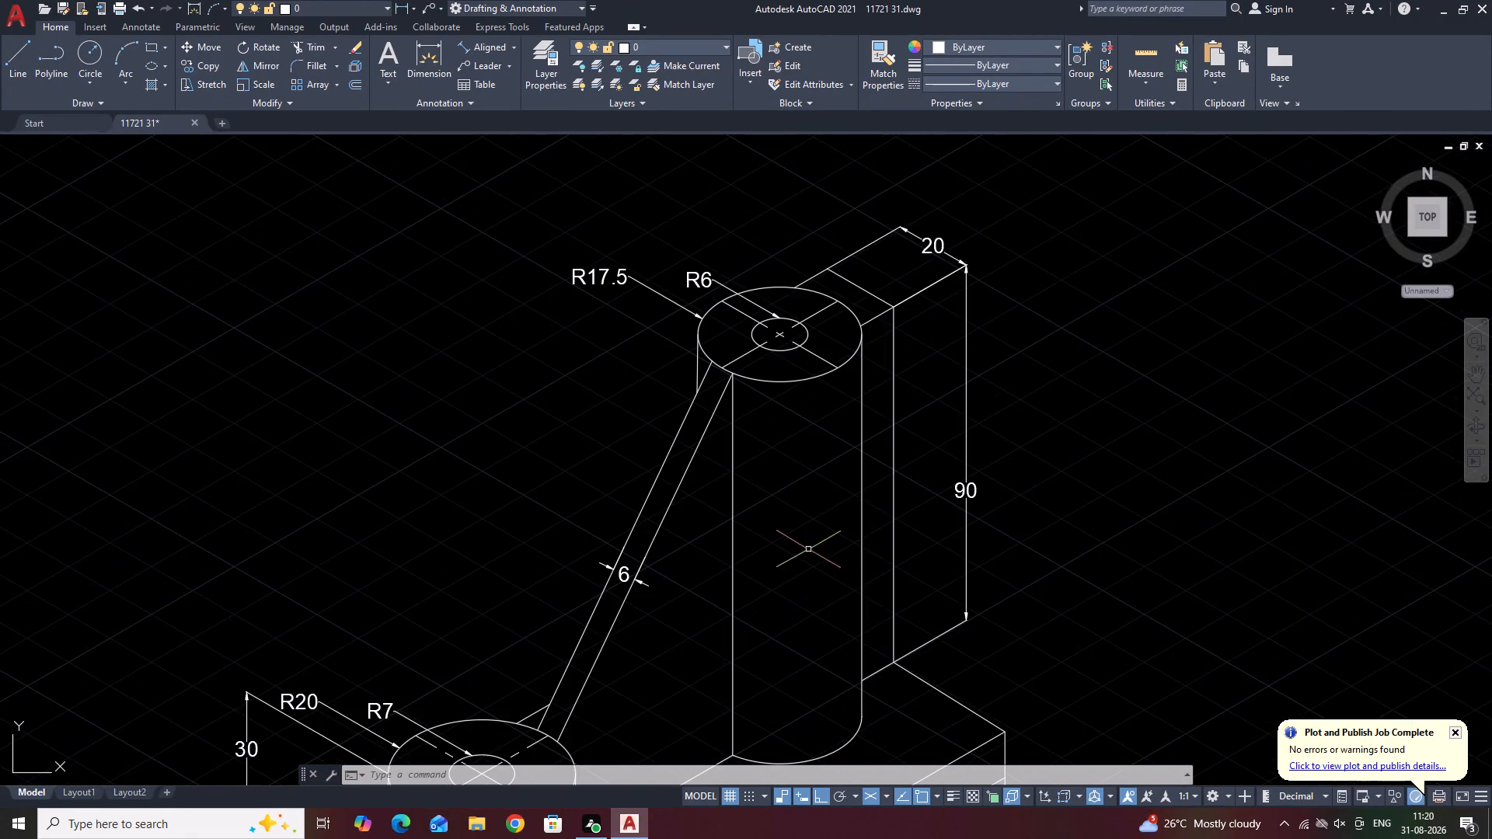
middle_click_drag(808, 549, 922, 364)
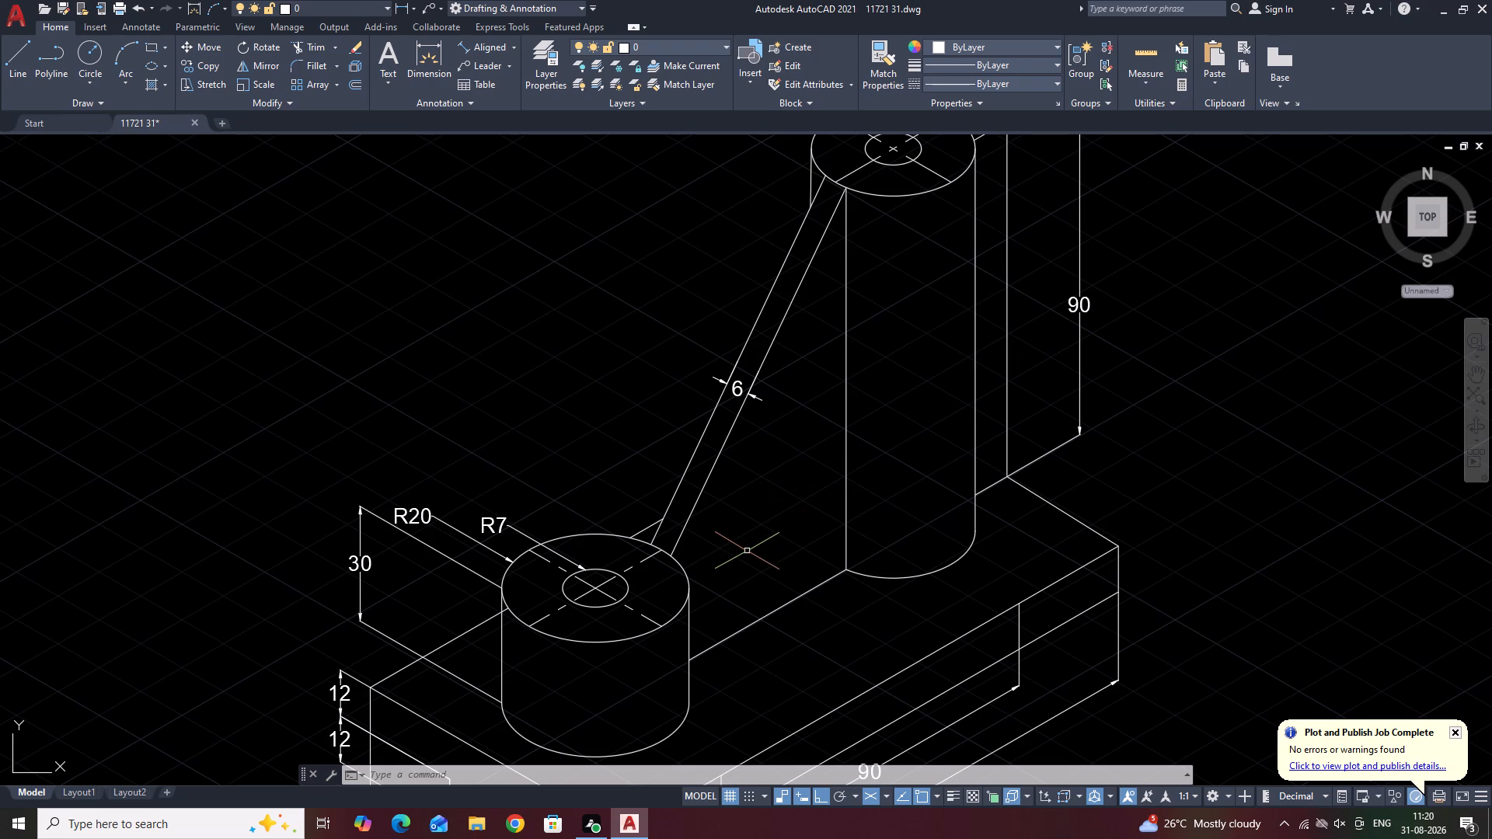
middle_click_drag(745, 538, 812, 447)
scroll(819, 456, "down", 1)
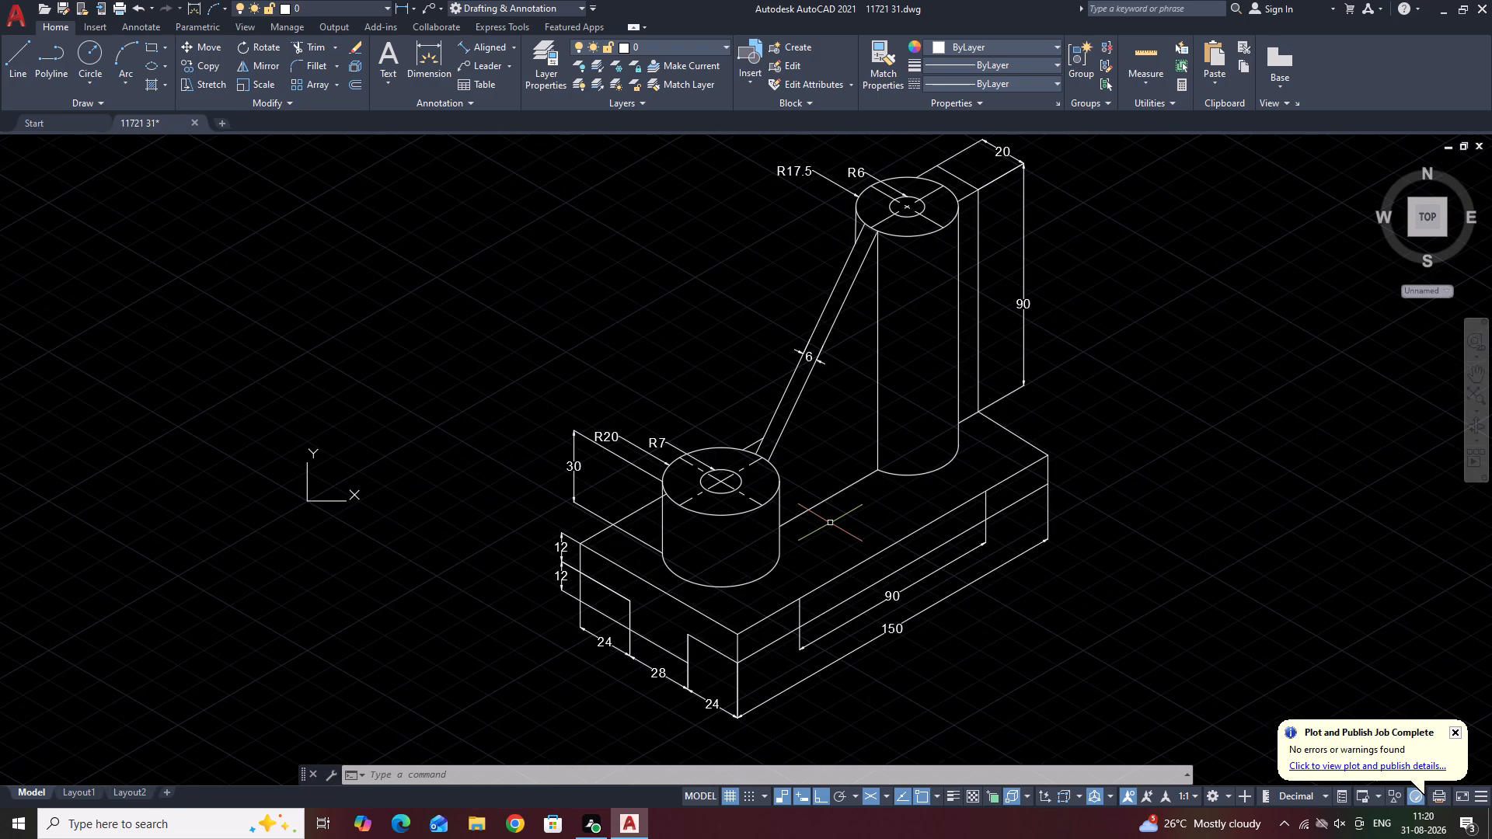
scroll(832, 524, "down", 1)
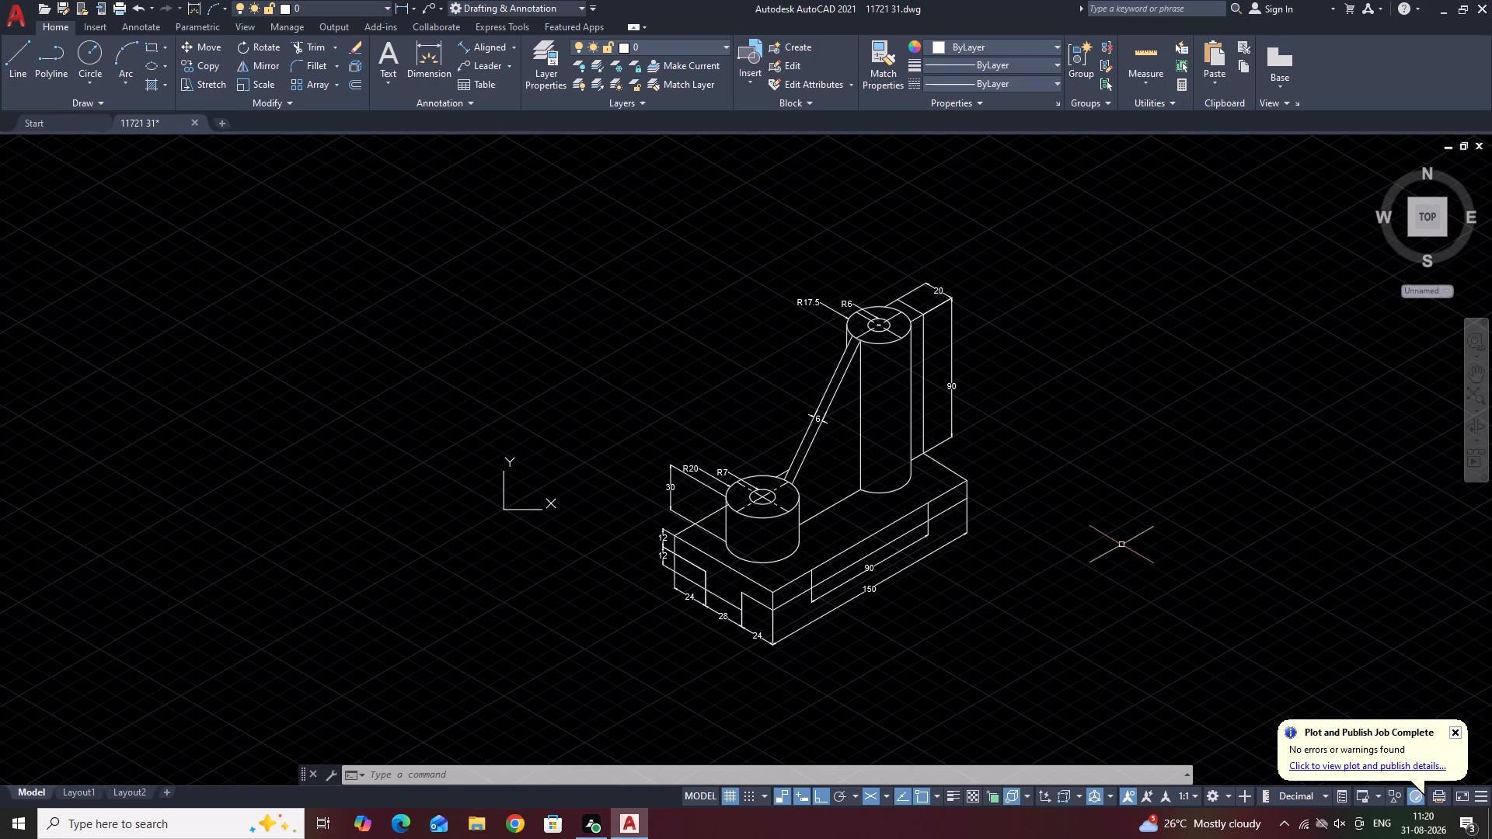
Dismiss the plot and publish completion notification.
left_click(1454, 734)
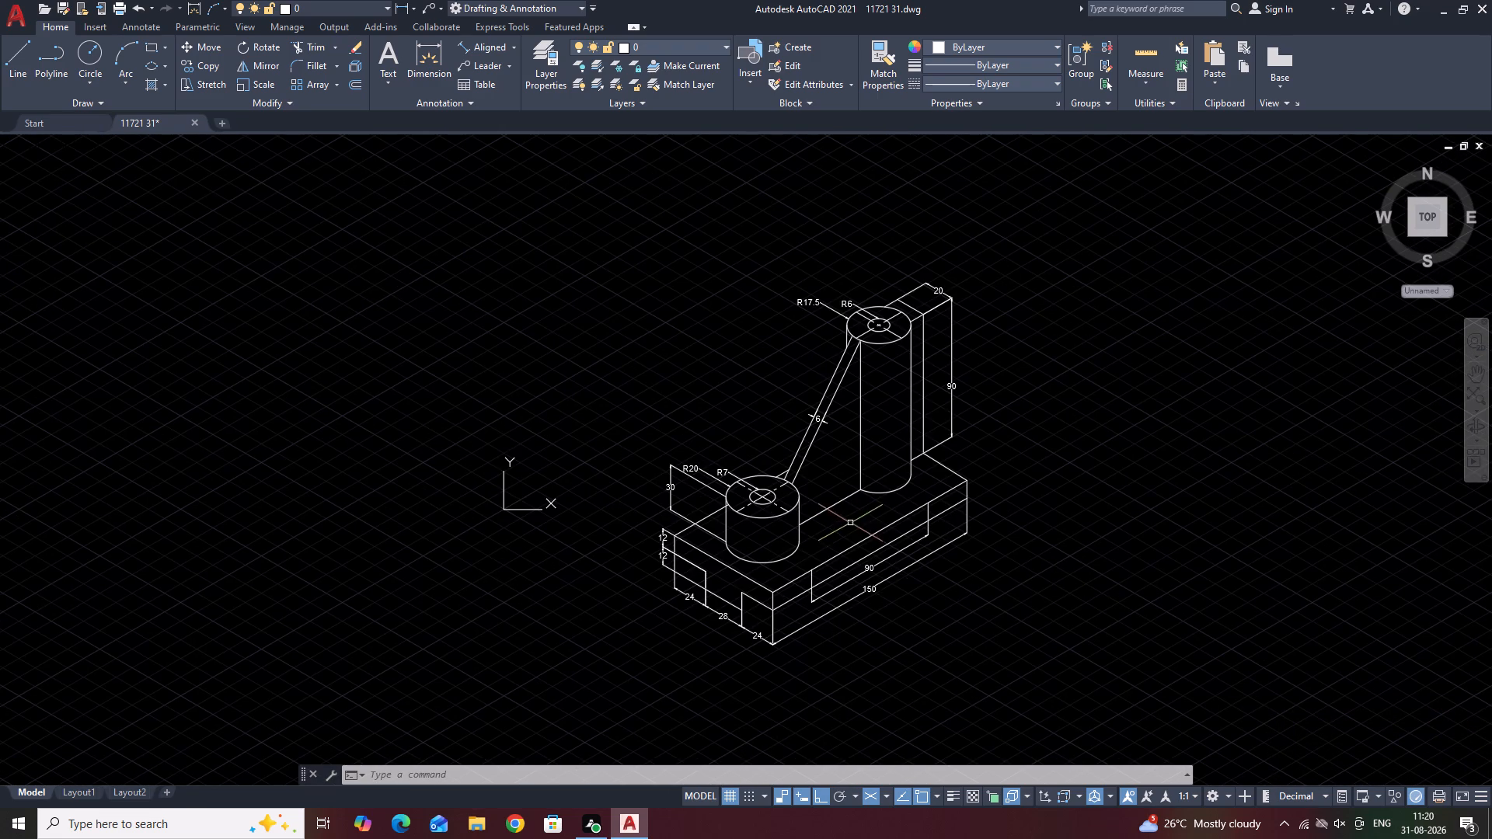
Join all objects of the isometric part by applying the Join command to the entire drawing, dimensions included.
scroll(701, 399, "down", 1)
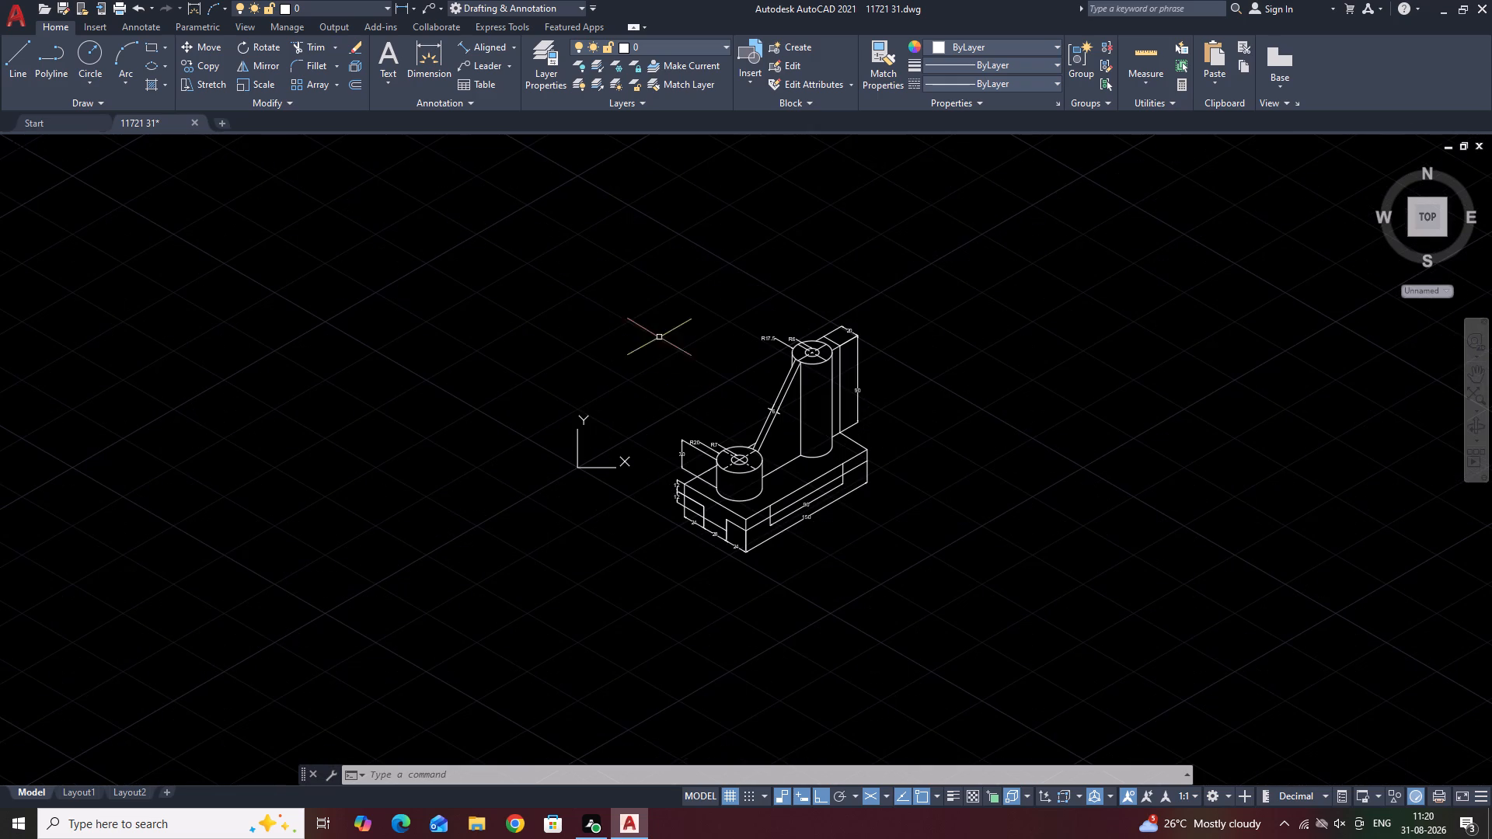
left_click(637, 294)
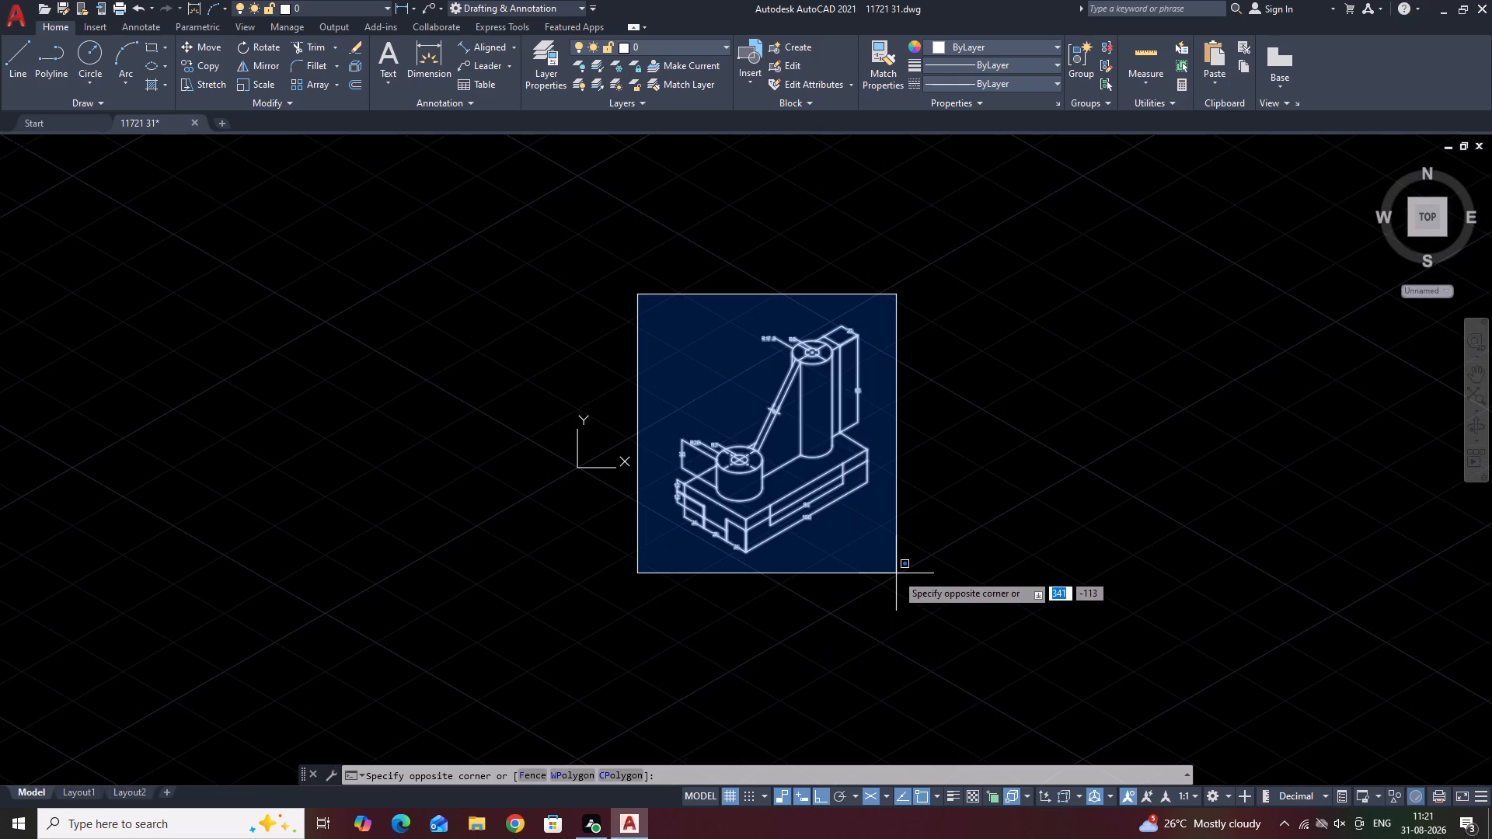
left_click(896, 573)
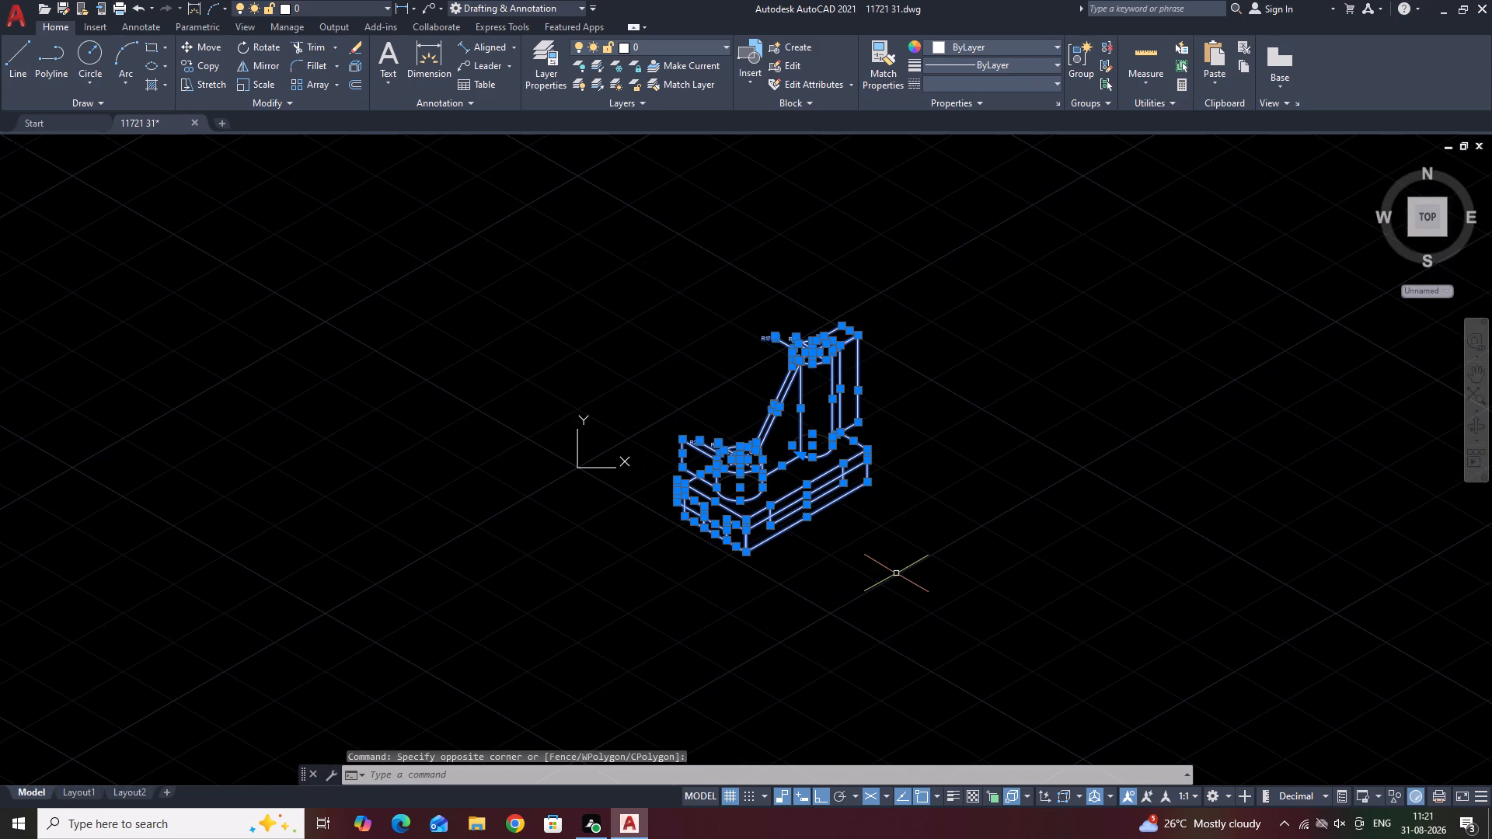
type("JO")
left_click(956, 608)
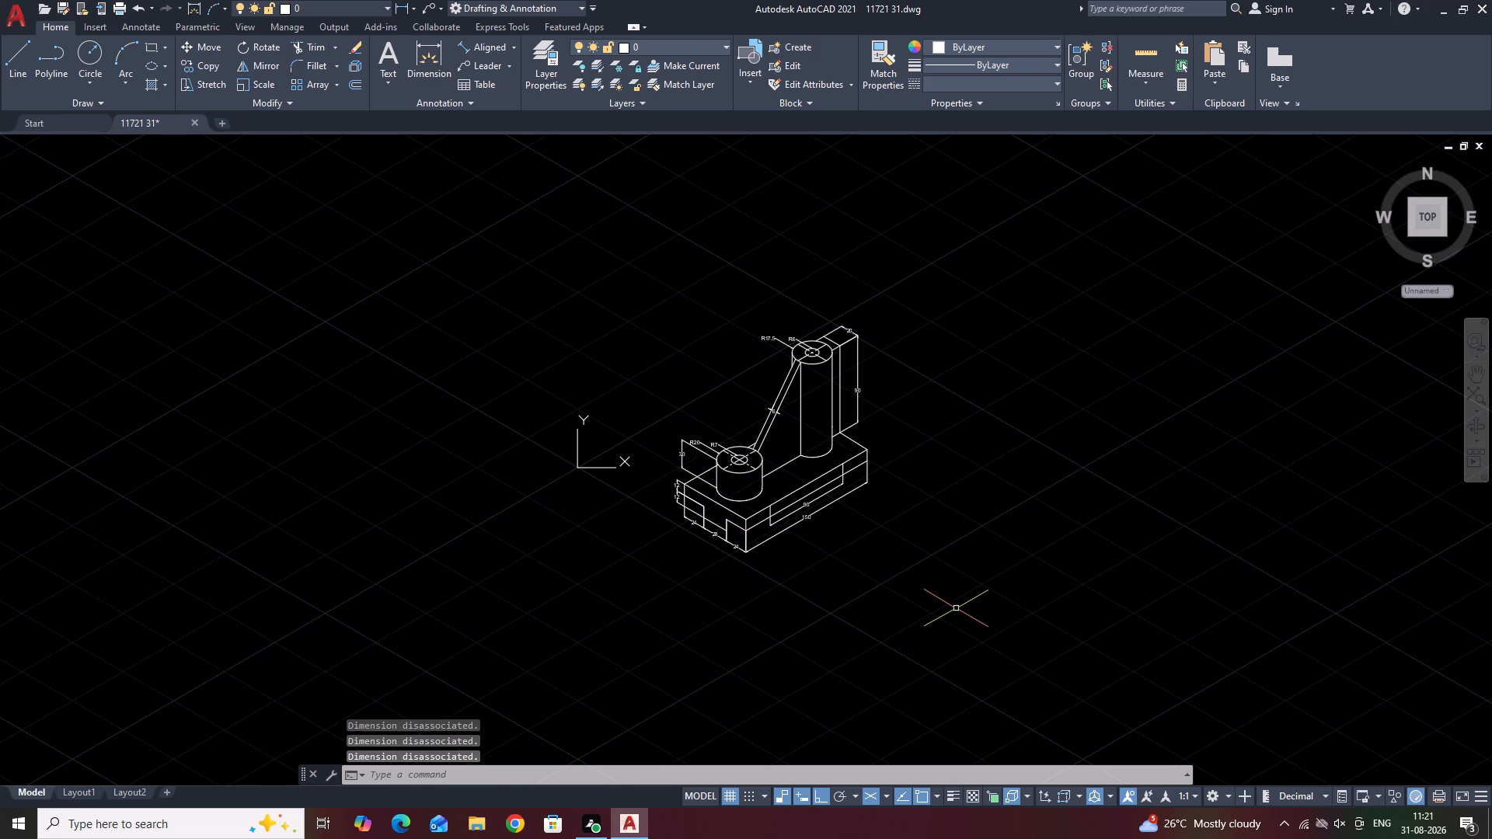
Examine the isometric part's base, bosses, rib and dimensions up close and as a whole after the join.
scroll(870, 562, "up", 2)
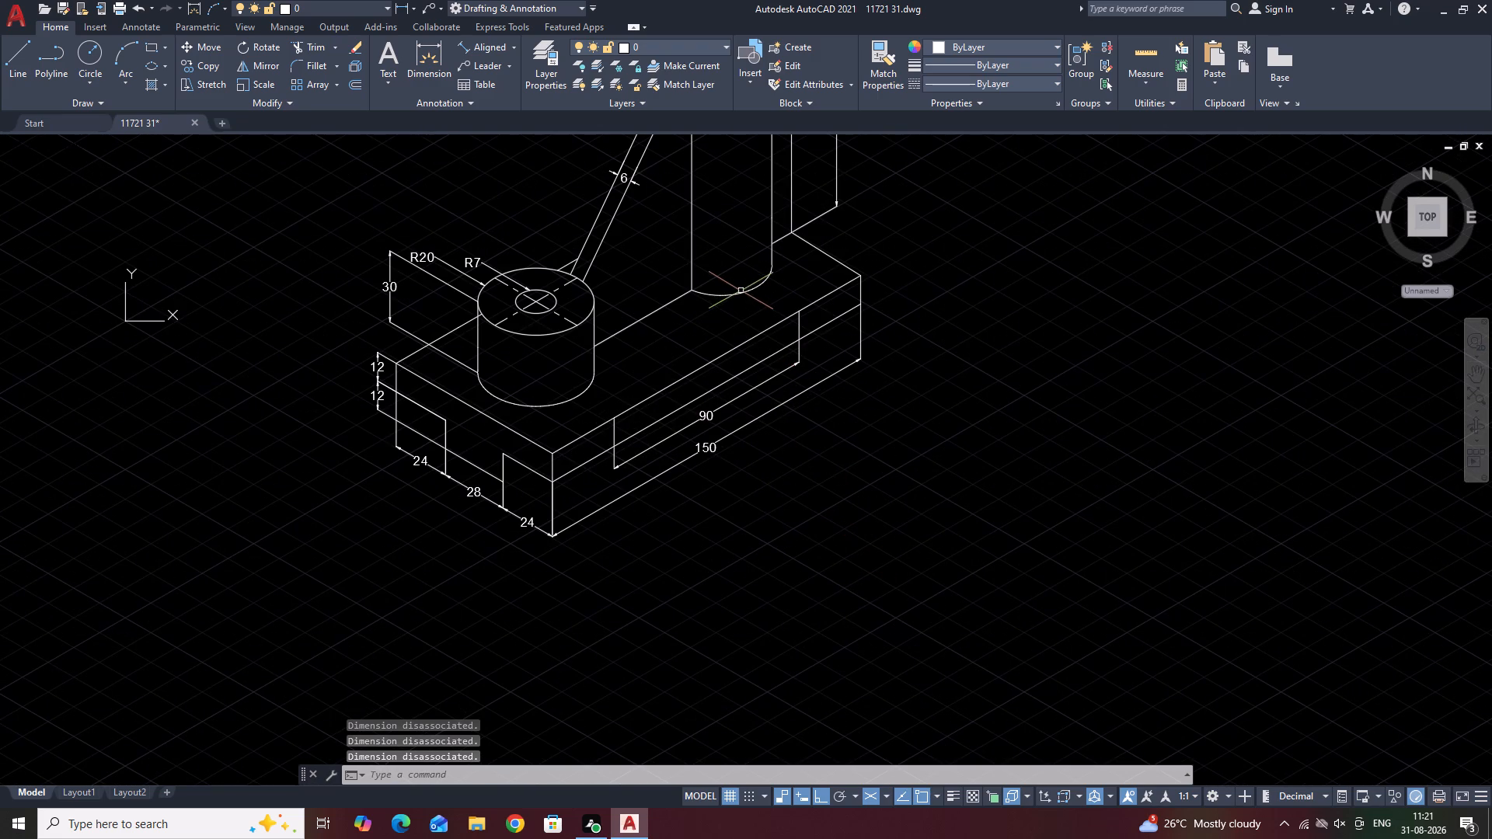
scroll(741, 316, "down", 2)
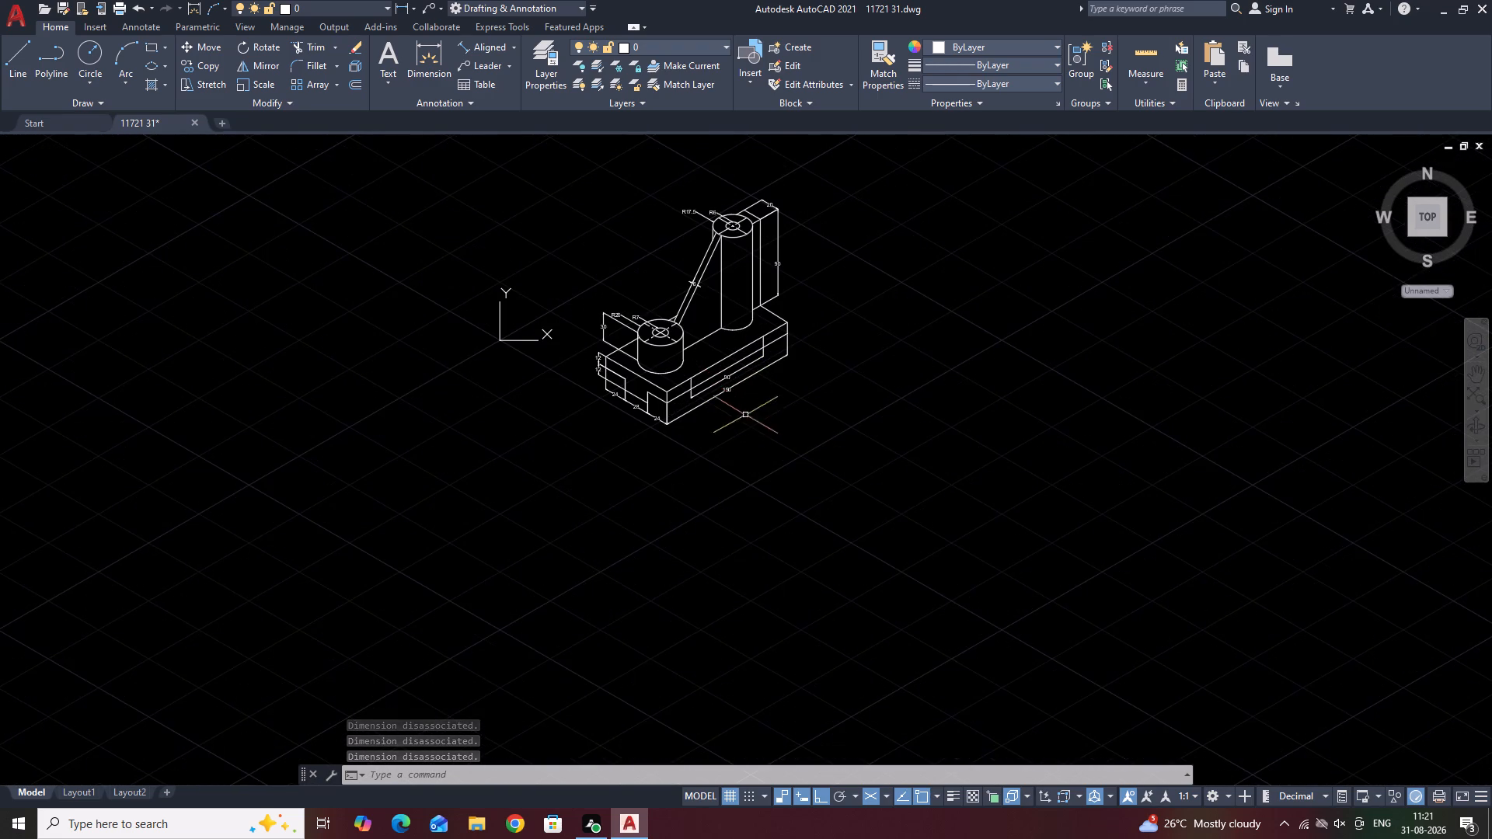
middle_click_drag(745, 427, 755, 566)
scroll(708, 529, "up", 2)
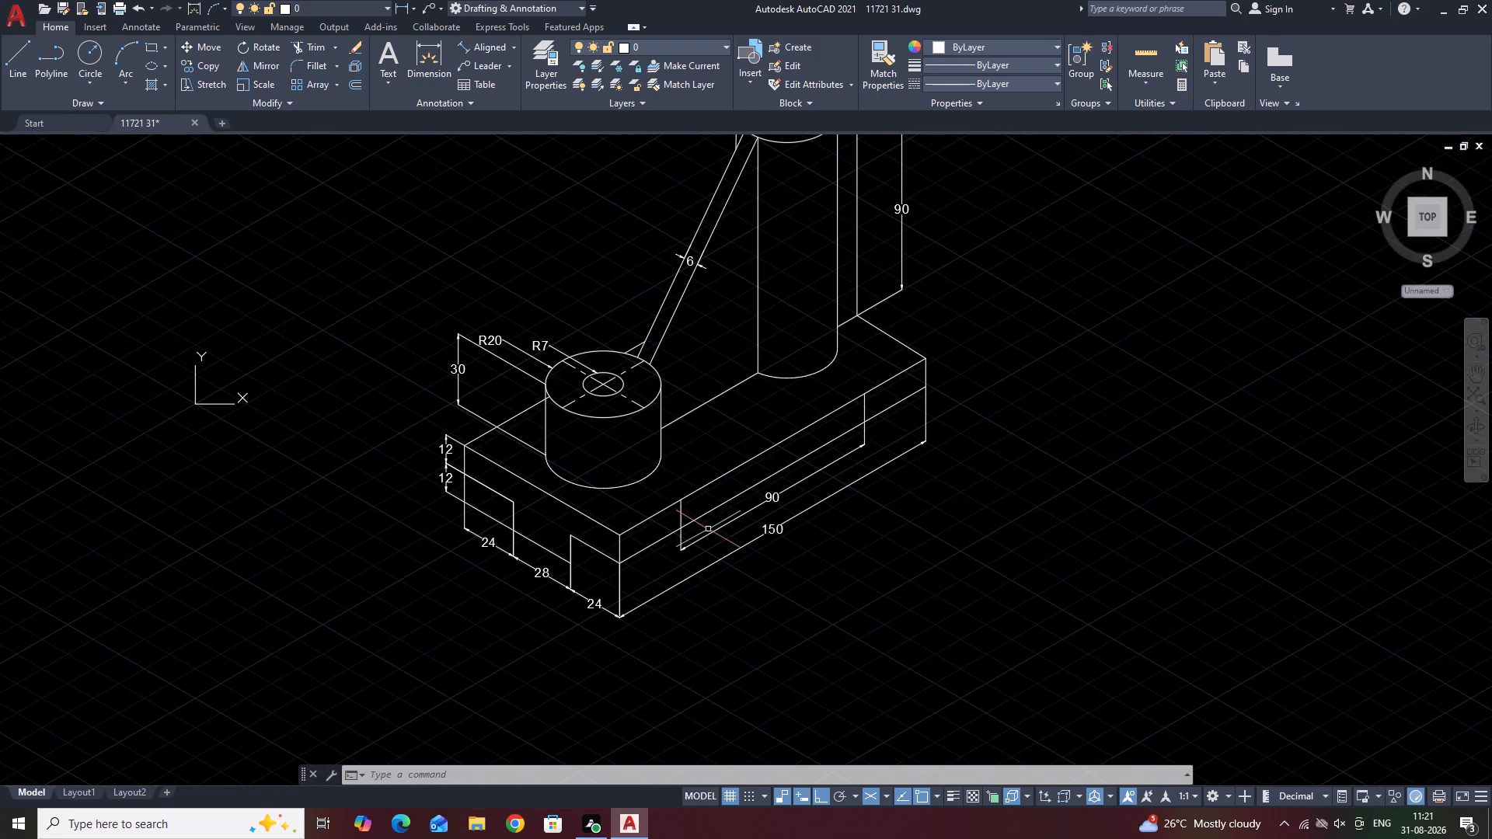
scroll(610, 312, "down", 3)
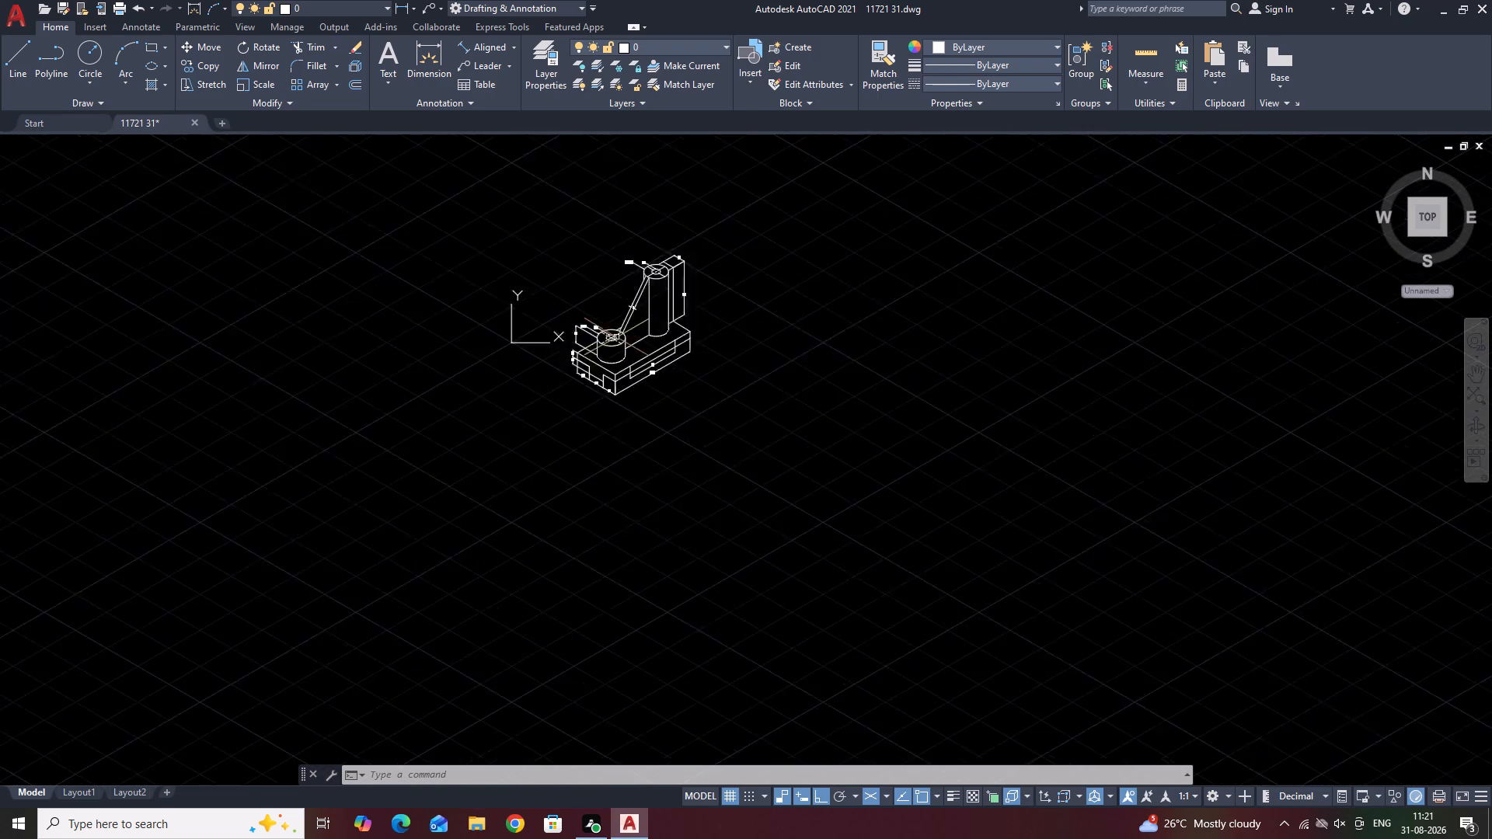
scroll(616, 337, "down", 1)
scroll(647, 437, "up", 2)
middle_click_drag(650, 374, 653, 568)
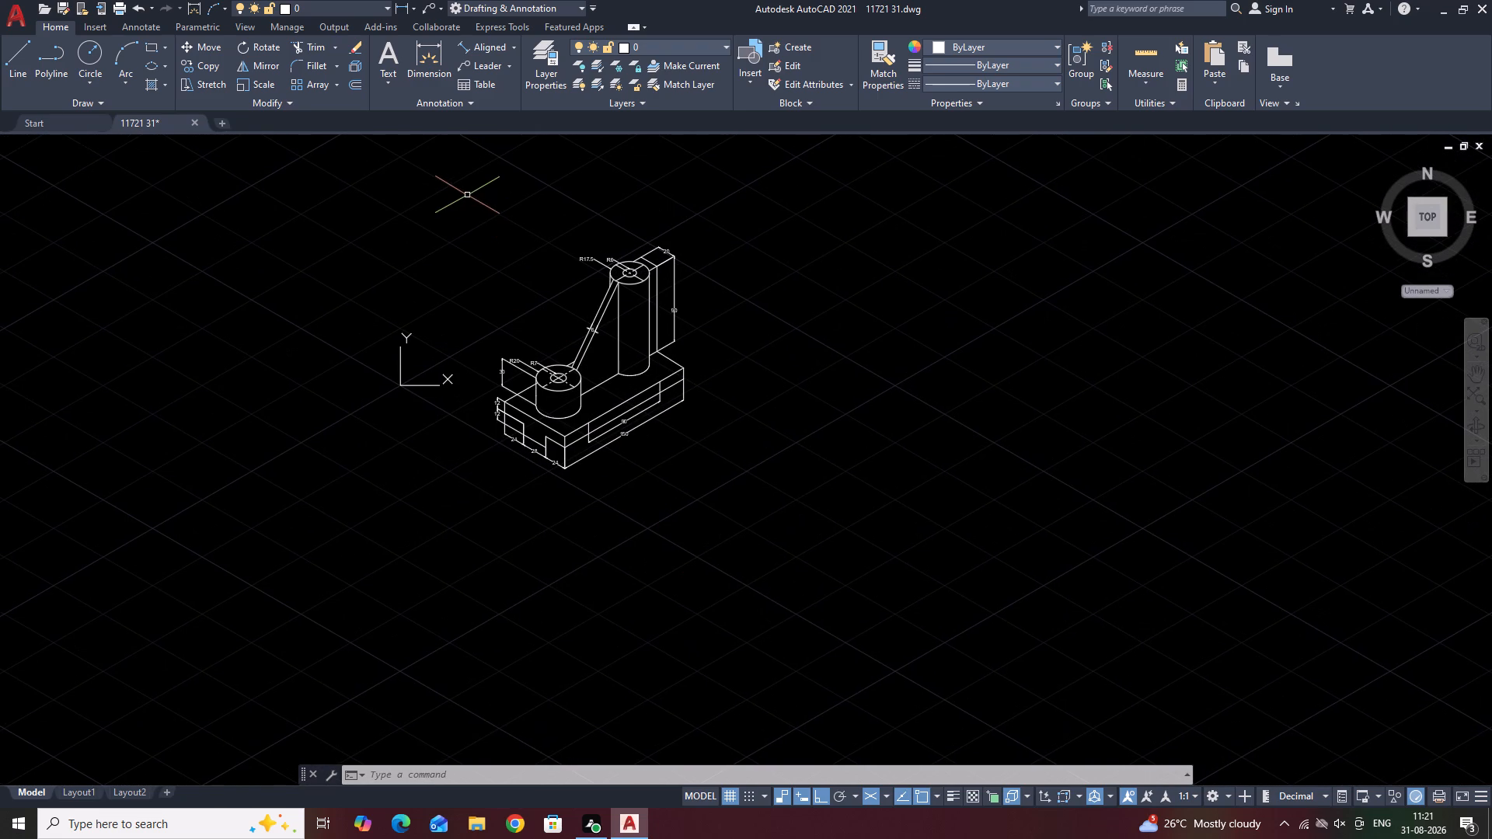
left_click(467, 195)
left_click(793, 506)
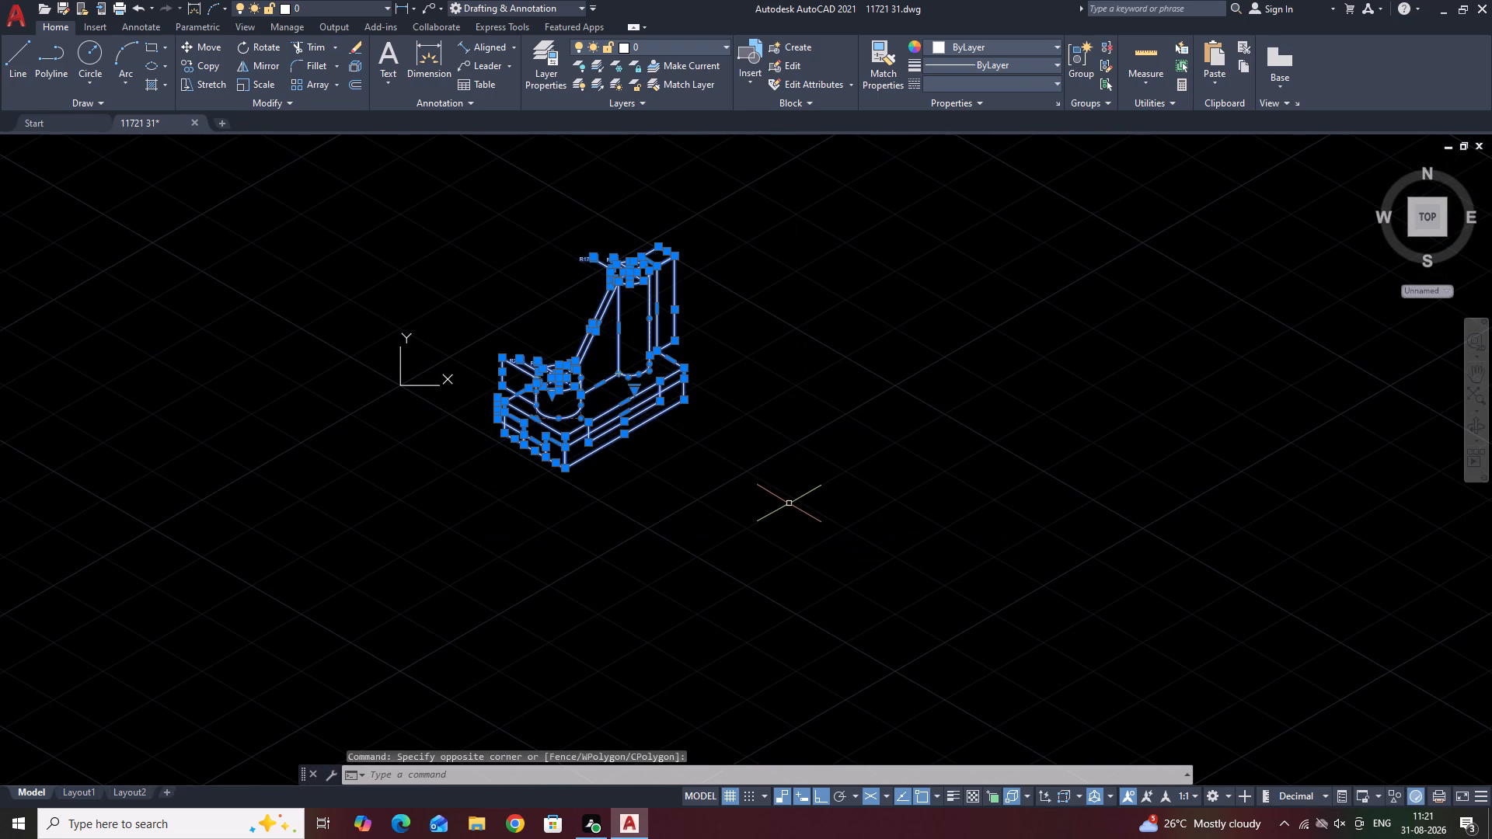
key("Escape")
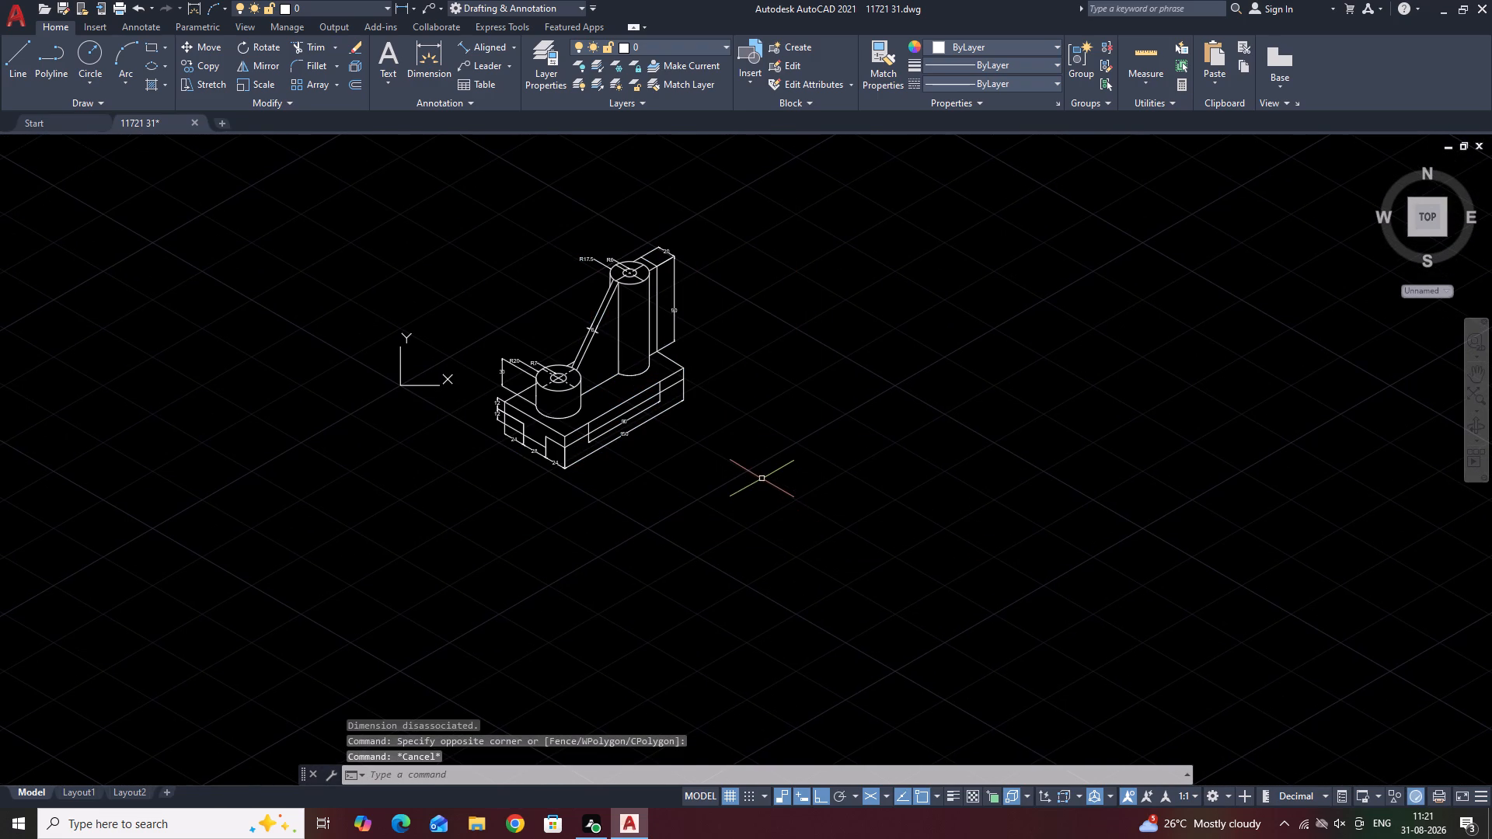
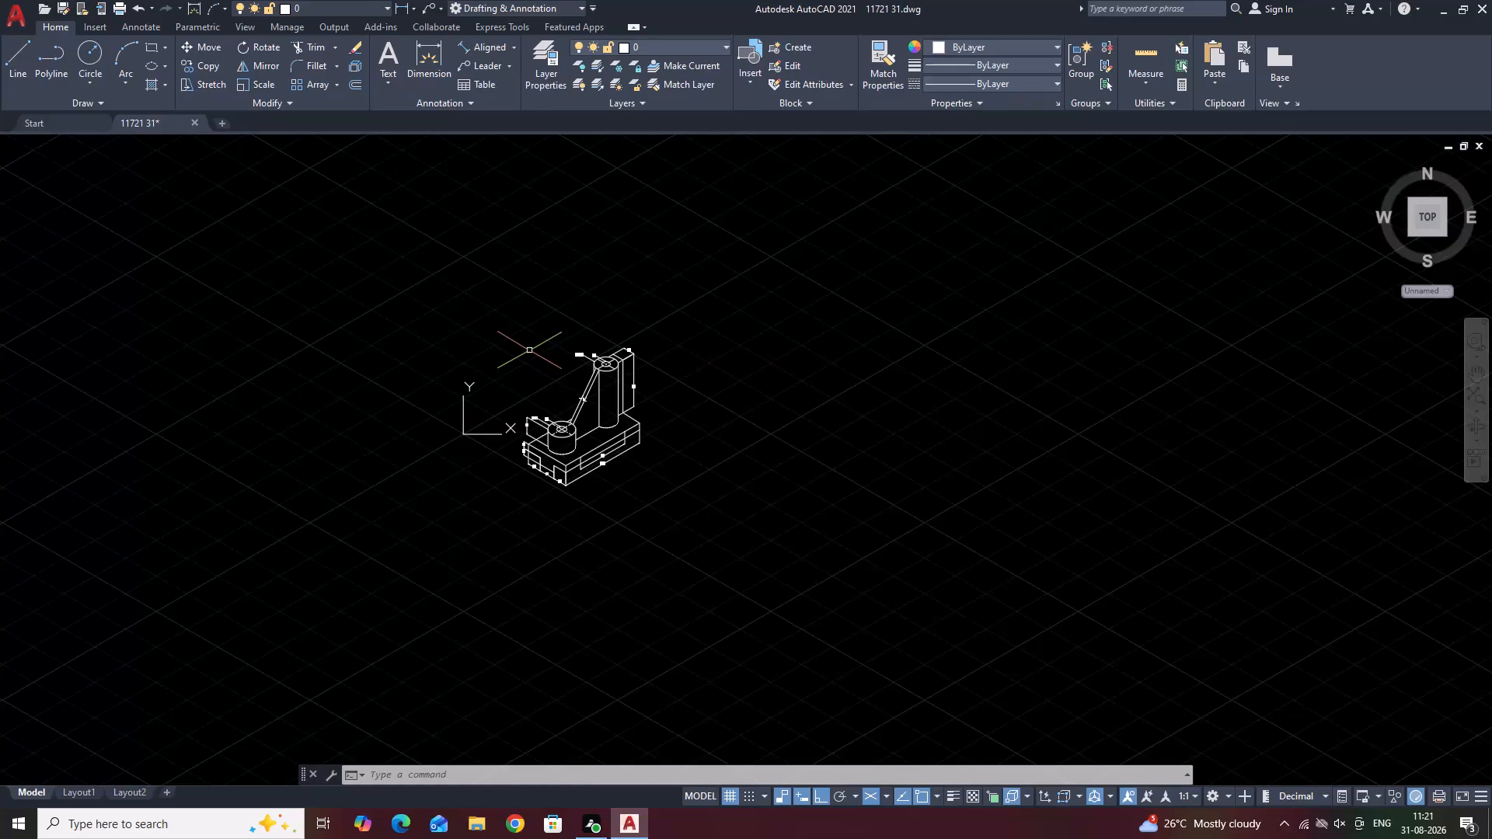
Examine the whole isometric part once more, checking its stepped base, both bosses, inclined rib and dimensions.
scroll(529, 350, "down", 2)
scroll(529, 350, "up", 4)
middle_click_drag(832, 397, 851, 375)
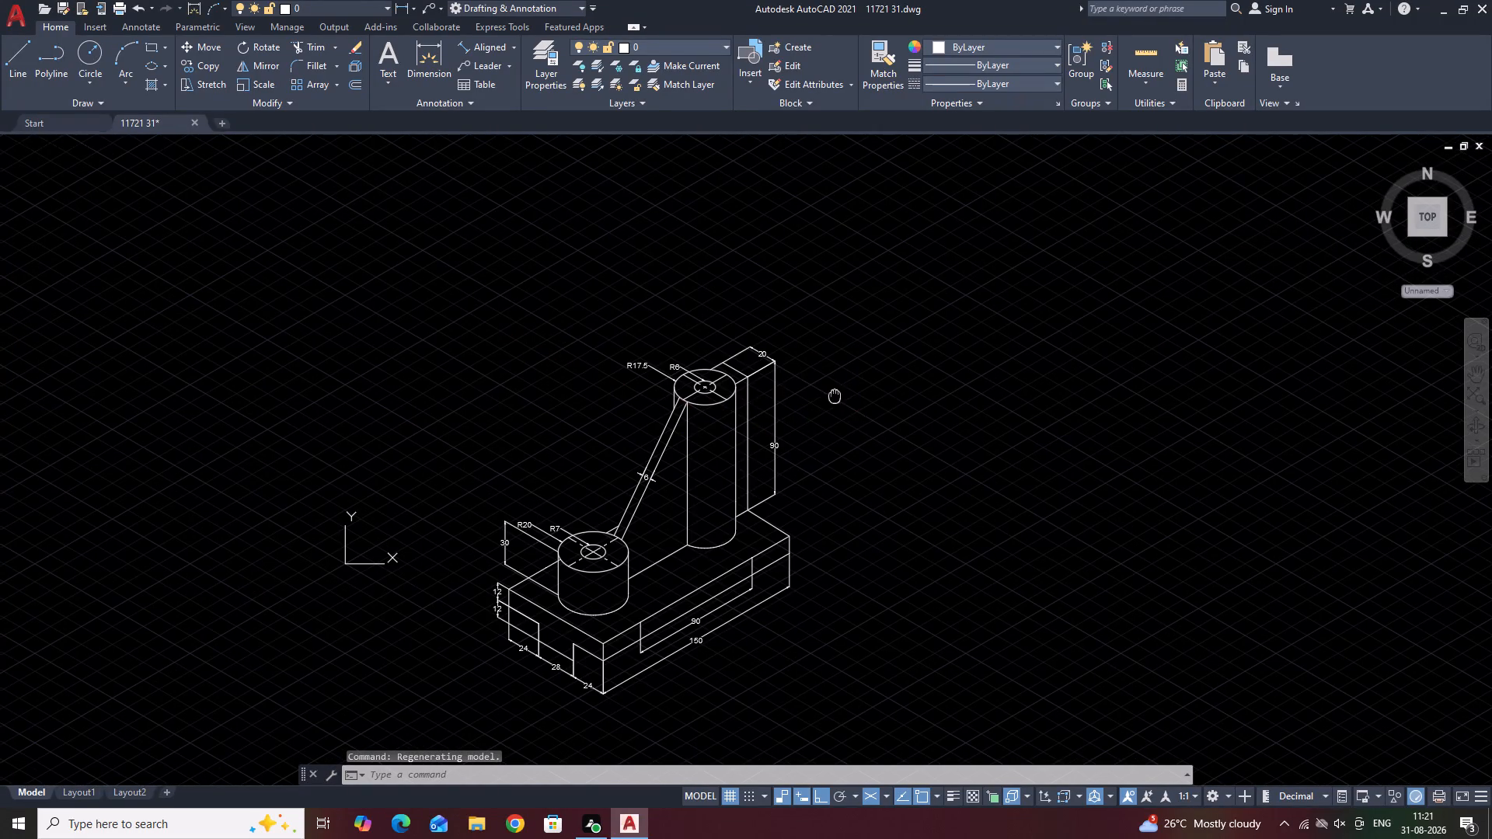
middle_click_drag(851, 375, 917, 283)
scroll(912, 289, "down", 1)
scroll(913, 287, "up", 2)
middle_click_drag(915, 282, 938, 279)
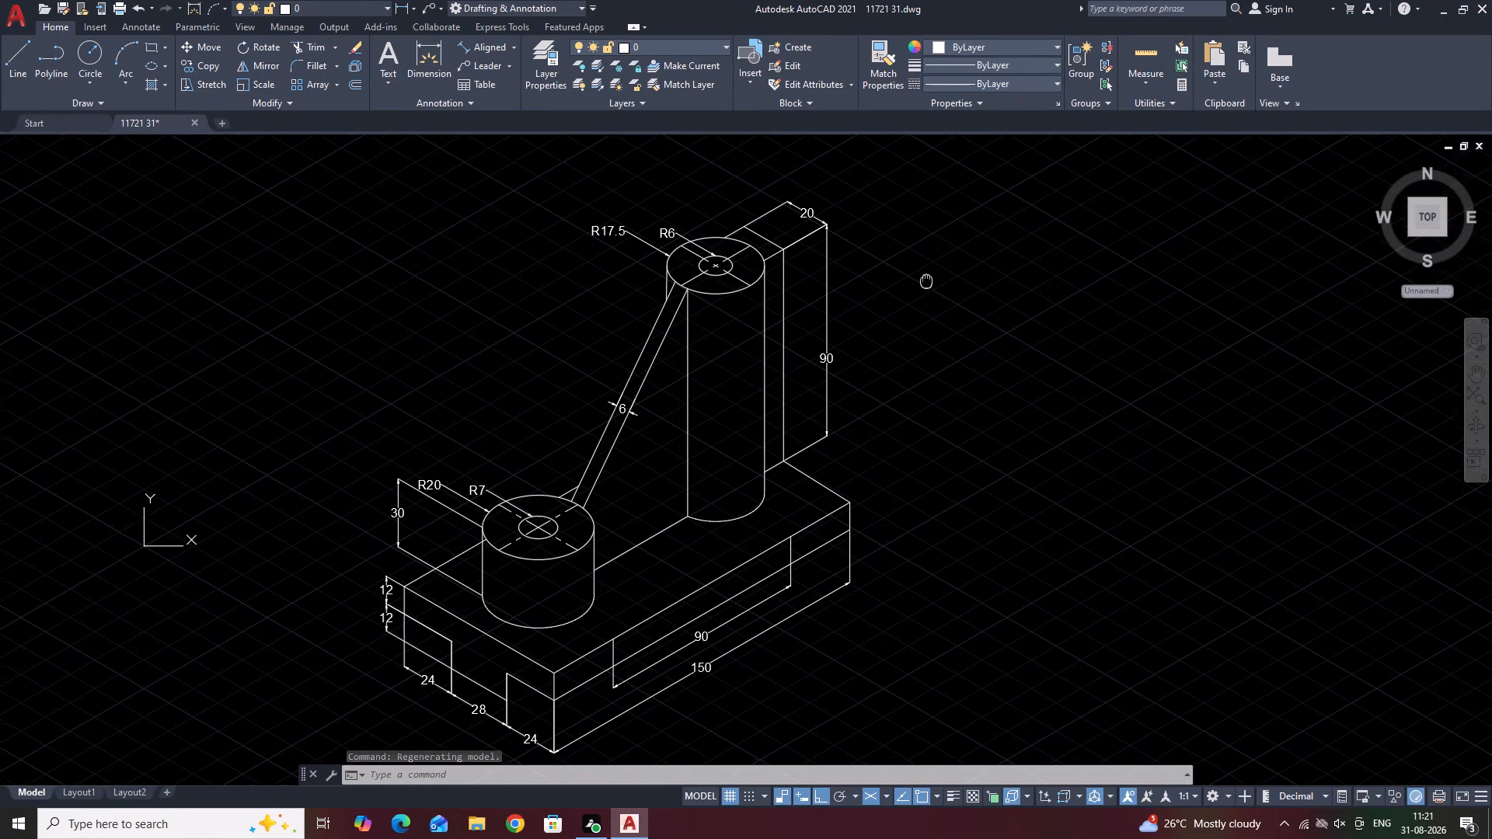
middle_click_drag(938, 279, 1054, 275)
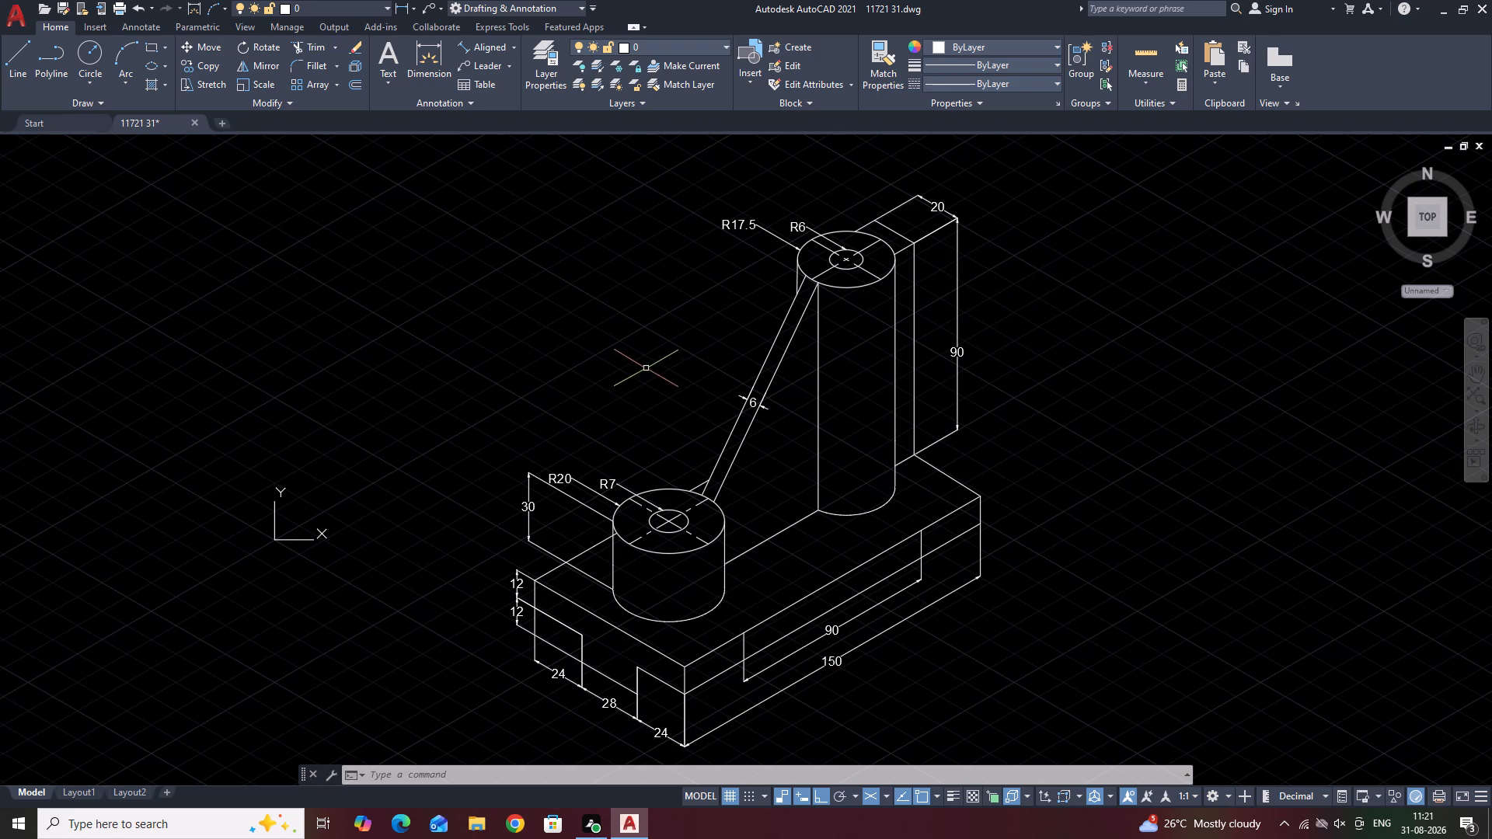
middle_click_drag(646, 366, 547, 351)
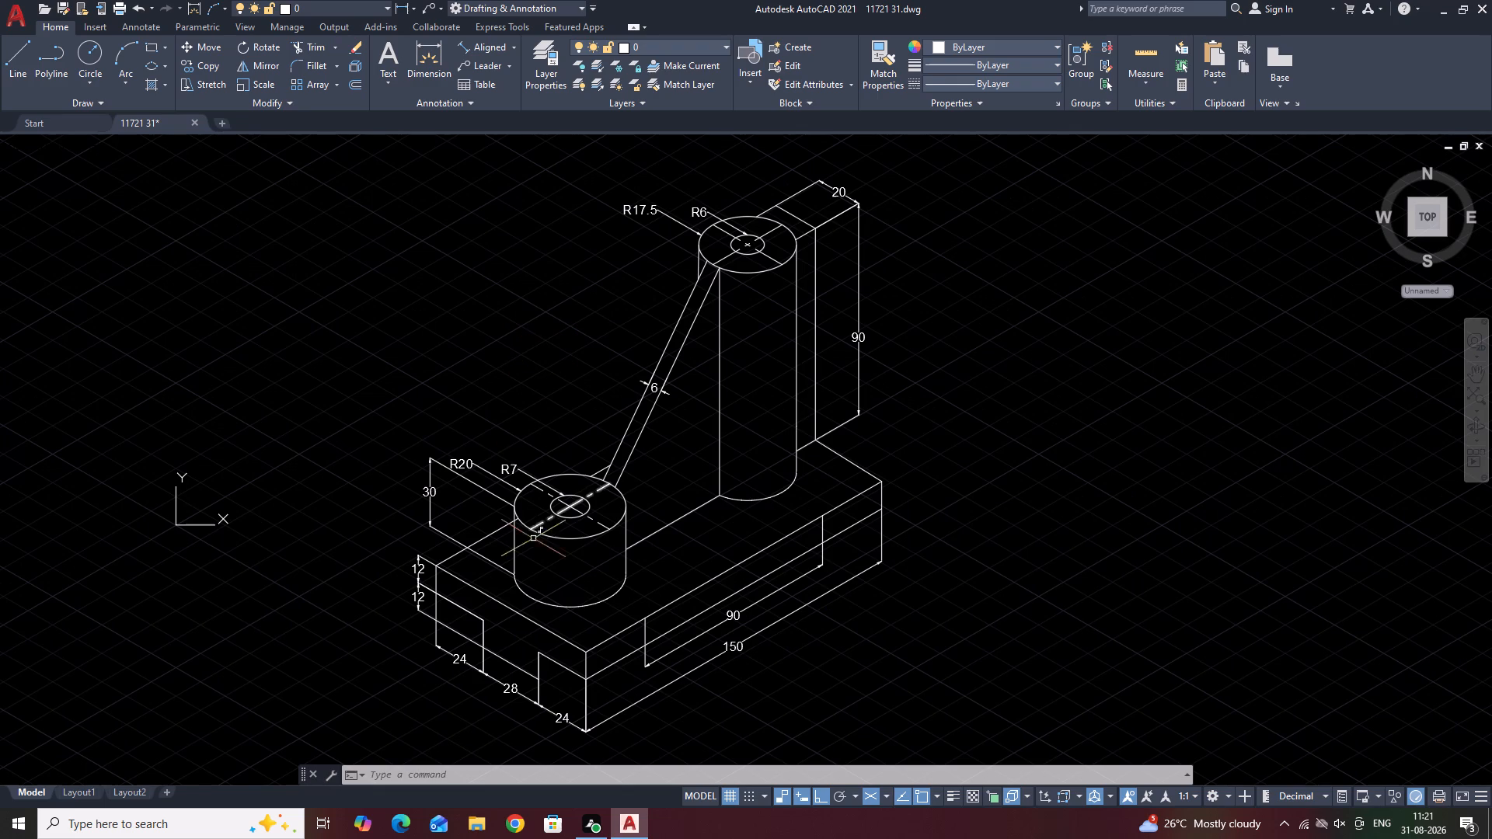